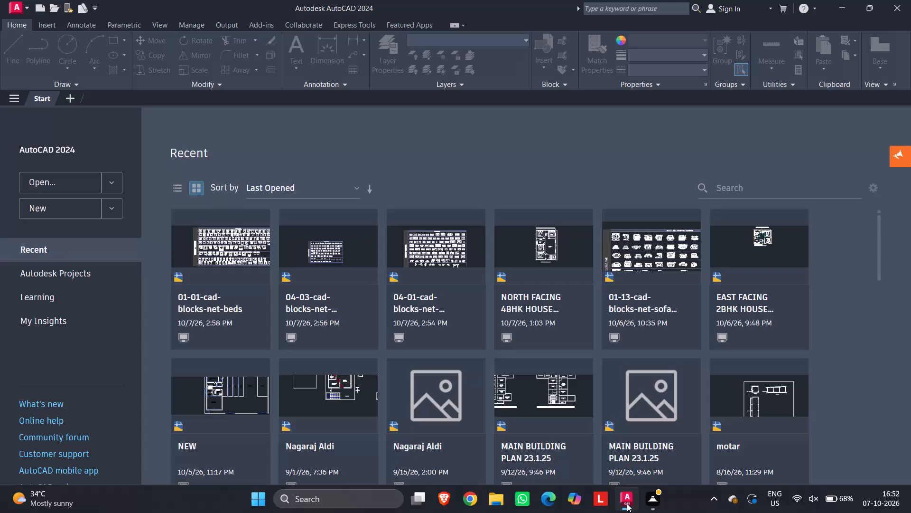
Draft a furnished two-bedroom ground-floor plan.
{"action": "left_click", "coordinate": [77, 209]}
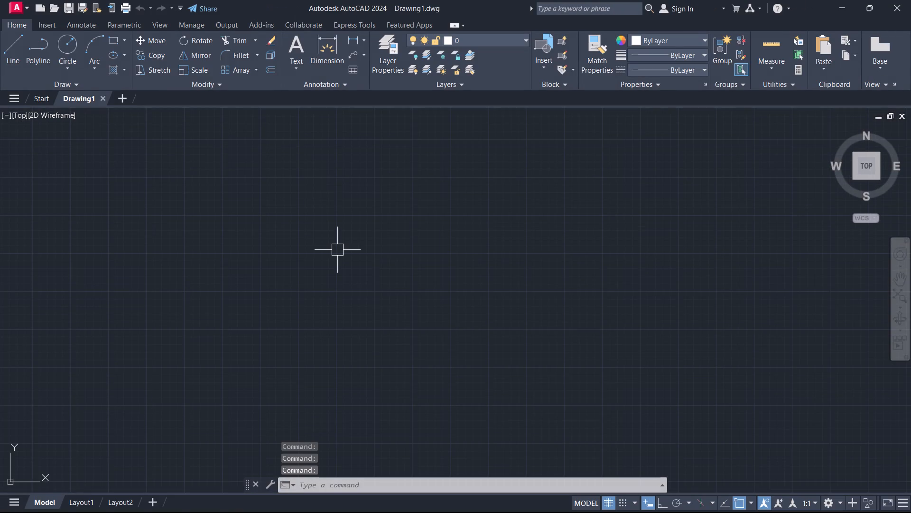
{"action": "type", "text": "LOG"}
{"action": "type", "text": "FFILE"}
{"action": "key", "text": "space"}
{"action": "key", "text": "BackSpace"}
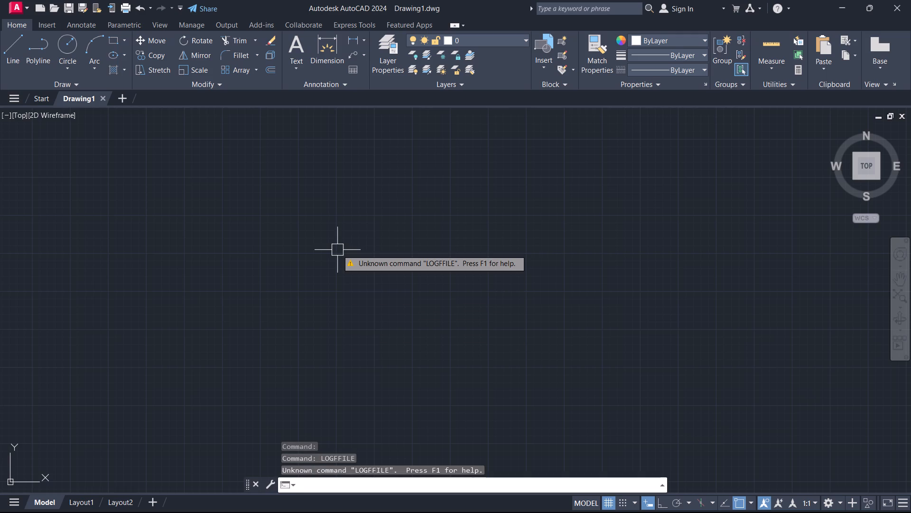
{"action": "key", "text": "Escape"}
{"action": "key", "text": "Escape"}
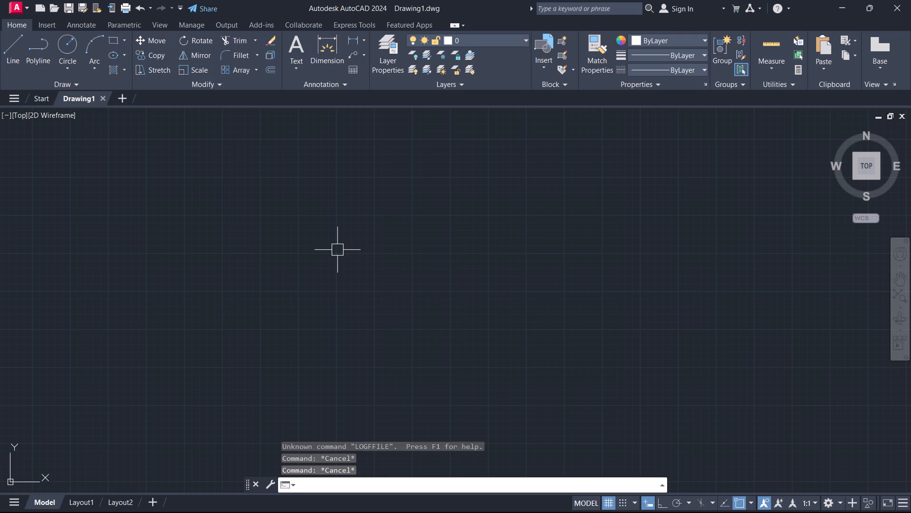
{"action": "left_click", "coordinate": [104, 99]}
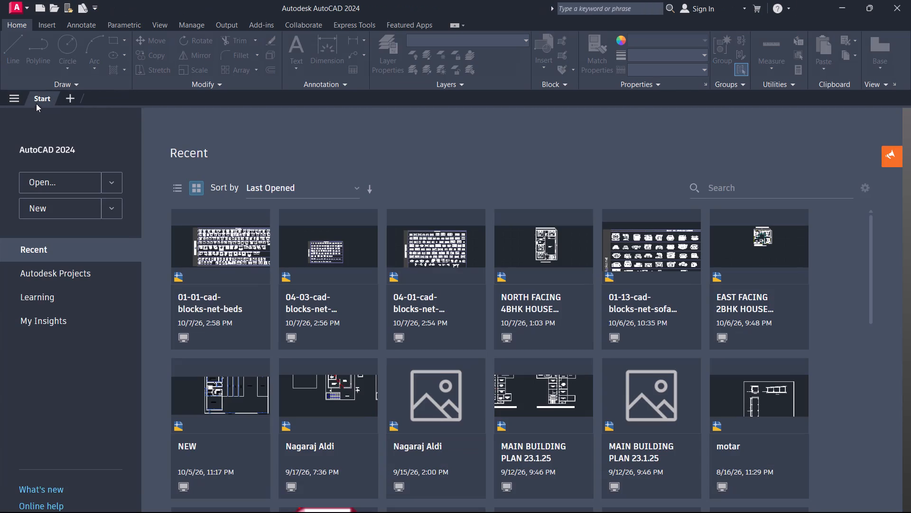
Create a new drawing and turn on command logging with LOGFILEON.
{"action": "left_click", "coordinate": [76, 211]}
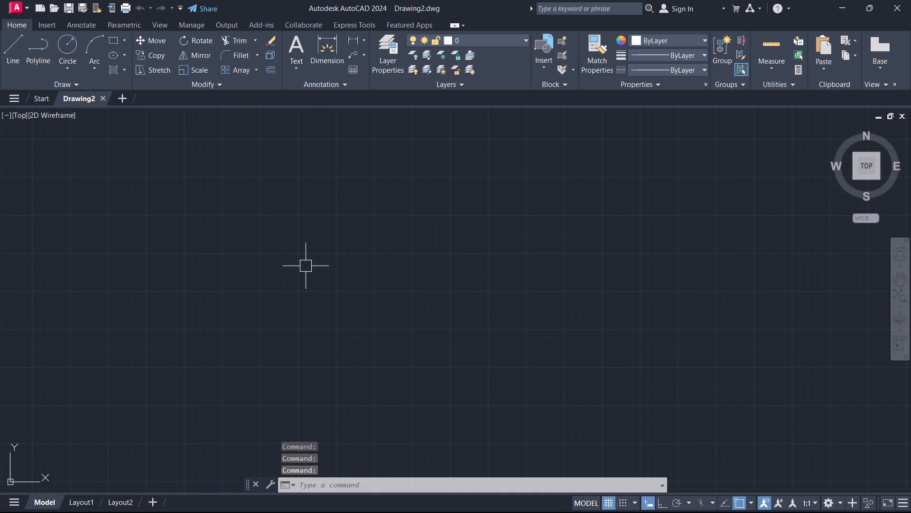
{"action": "type", "text": "LOG"}
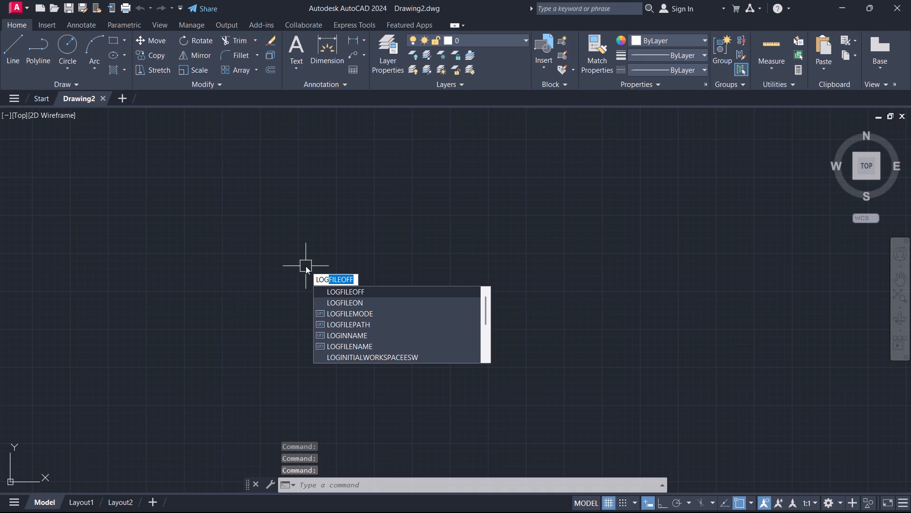
{"action": "key", "text": "Down"}
{"action": "key", "text": "Return"}
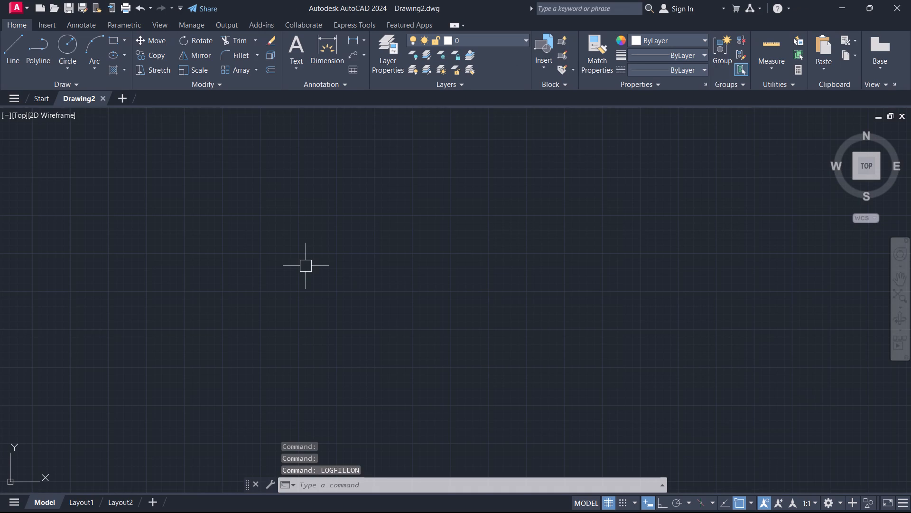
Configure the drawing units to Engineering length with 0'-0.0" precision and an insertion scale in Inches.
{"action": "type", "text": "UN"}
{"action": "key", "text": "space"}
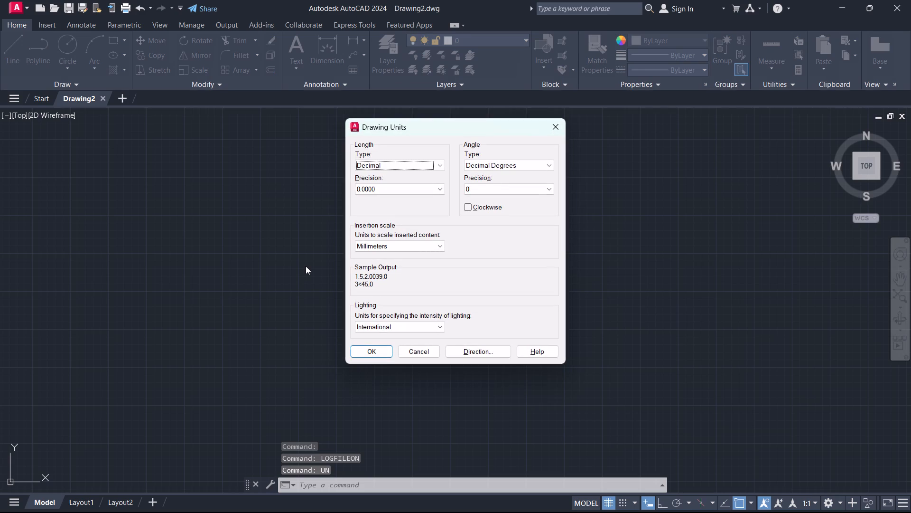
{"action": "left_click", "coordinate": [404, 170]}
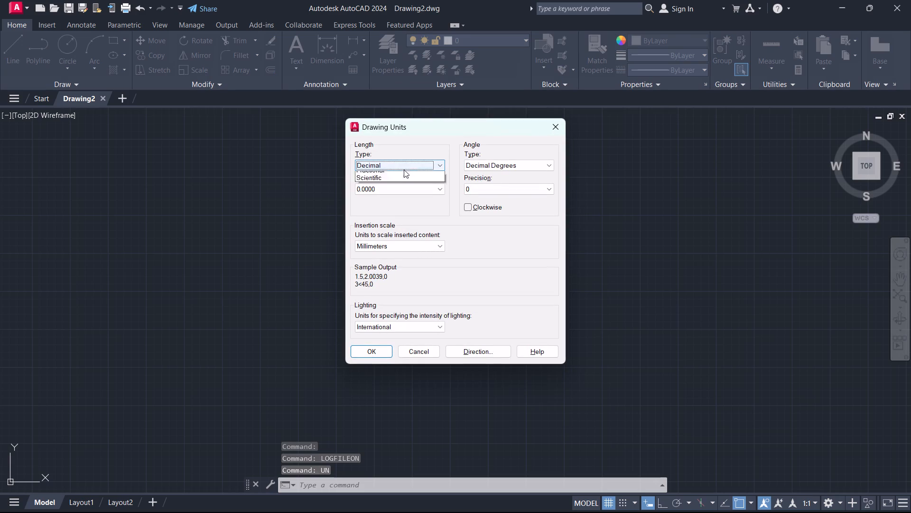
{"action": "left_click", "coordinate": [423, 189]}
{"action": "left_click", "coordinate": [417, 194]}
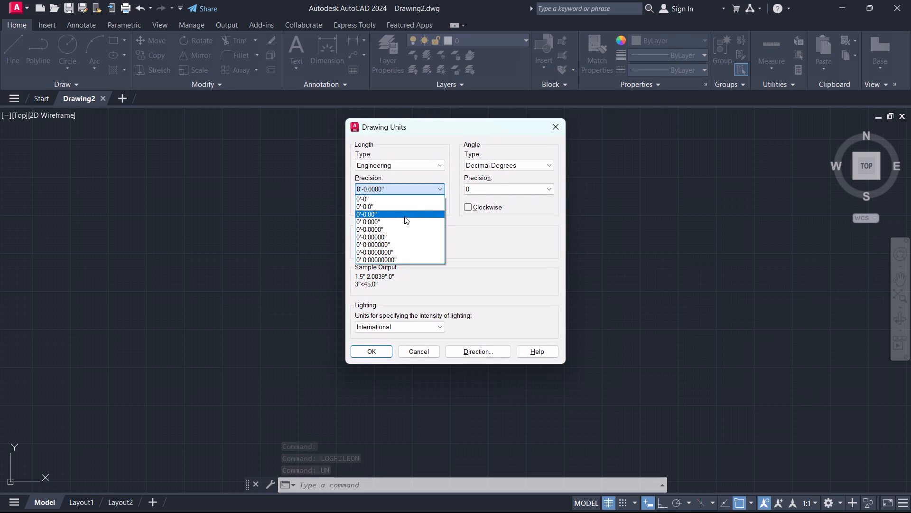
{"action": "left_click", "coordinate": [404, 216]}
{"action": "left_click", "coordinate": [409, 195]}
{"action": "left_click", "coordinate": [412, 193]}
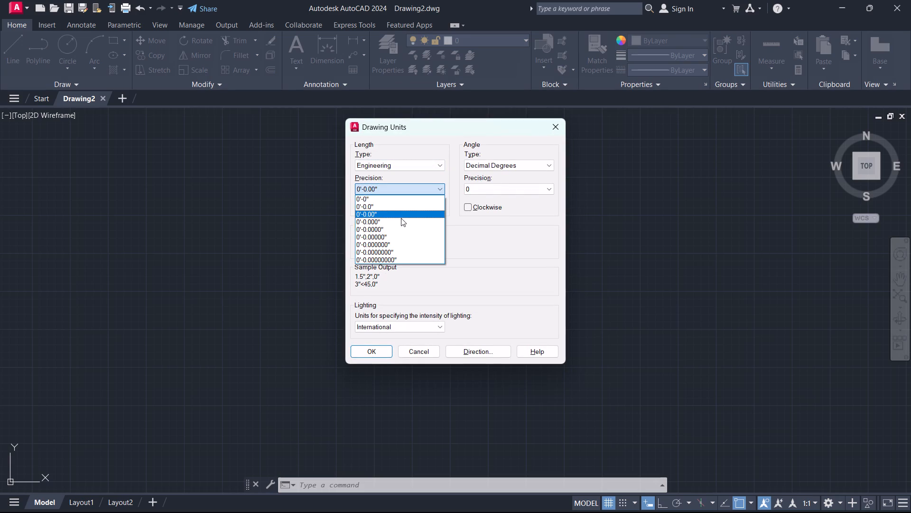
{"action": "left_click", "coordinate": [401, 208]}
{"action": "left_click", "coordinate": [397, 241]}
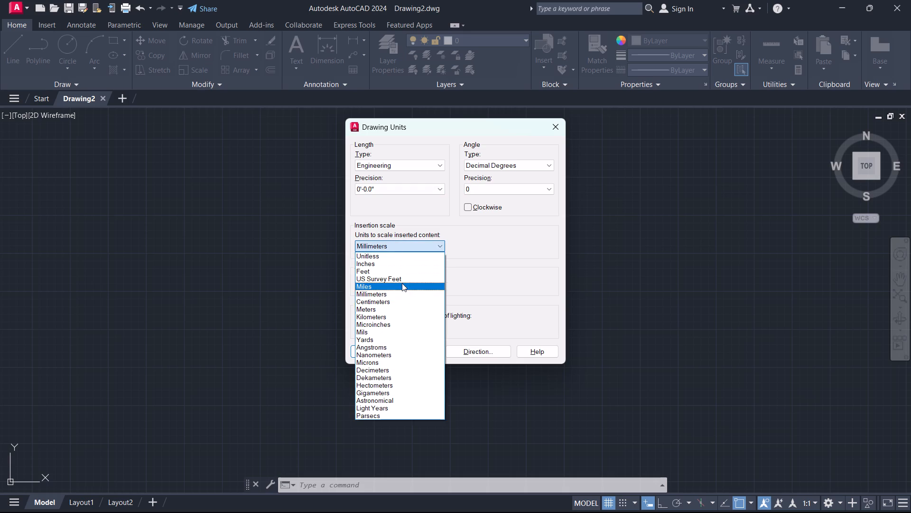
{"action": "left_click", "coordinate": [378, 266]}
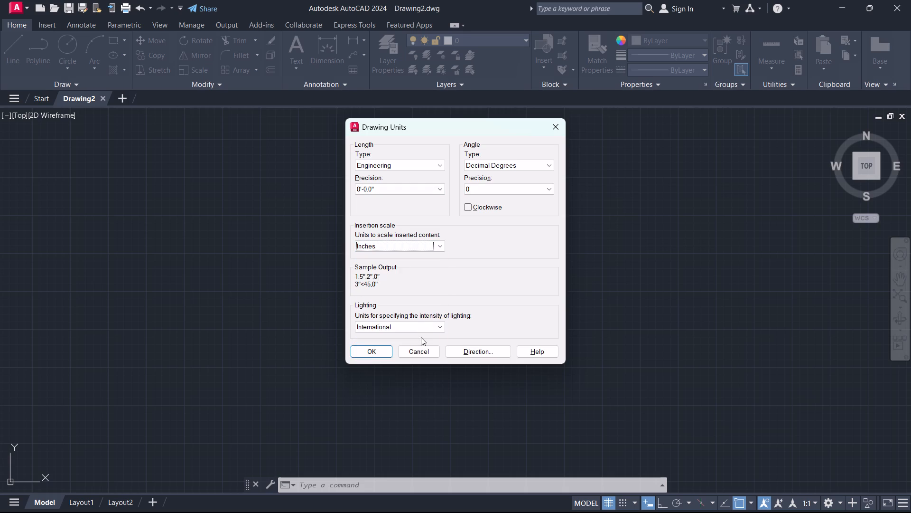
{"action": "left_click", "coordinate": [380, 353]}
Modify the ISO-25 dimension style by setting its text height to 6".
{"action": "key", "text": "d"}
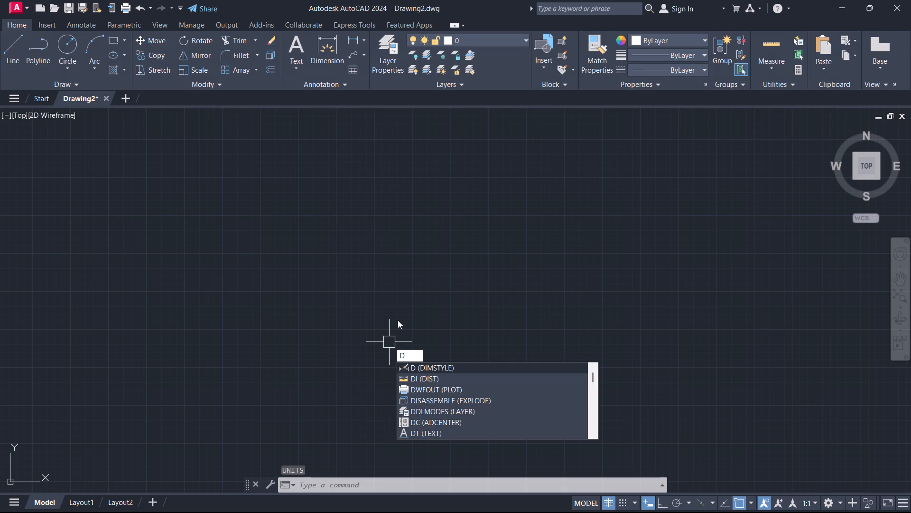
{"action": "key", "text": "space"}
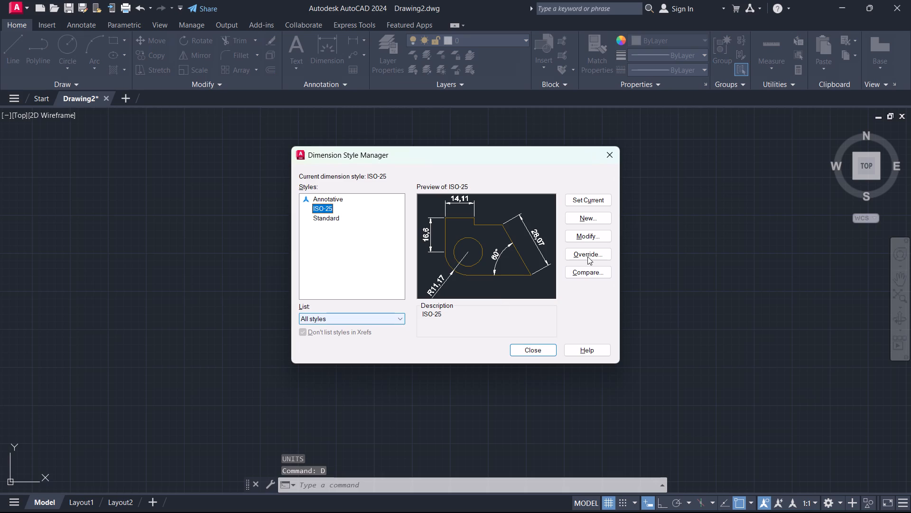
{"action": "left_click", "coordinate": [586, 198]}
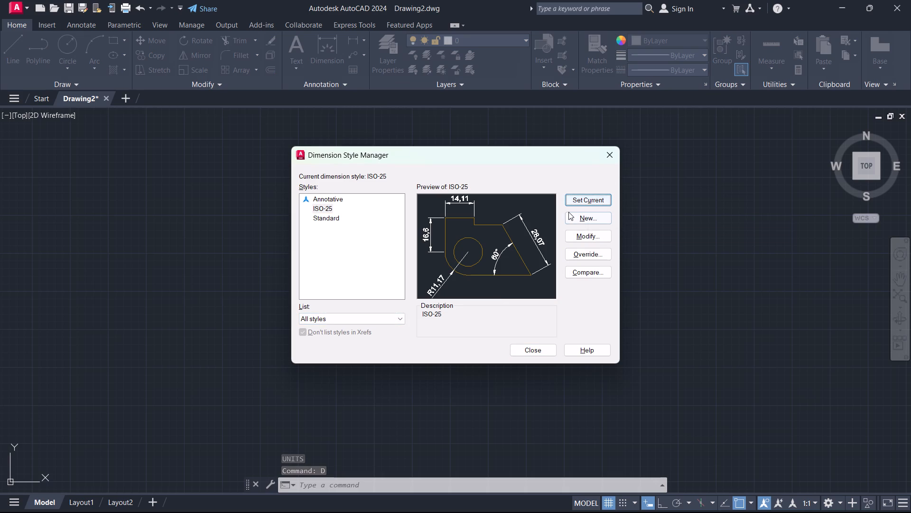
{"action": "left_click", "coordinate": [581, 217]}
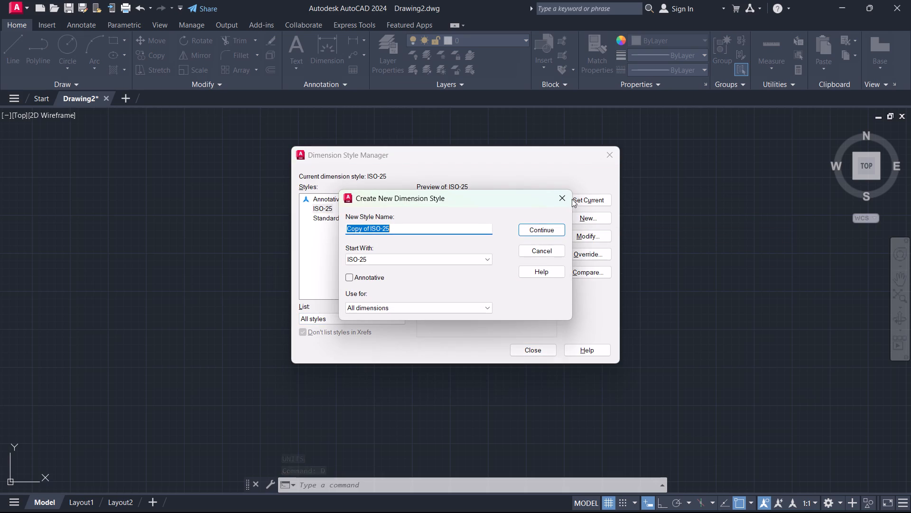
{"action": "left_click", "coordinate": [569, 199]}
{"action": "left_click", "coordinate": [600, 232]}
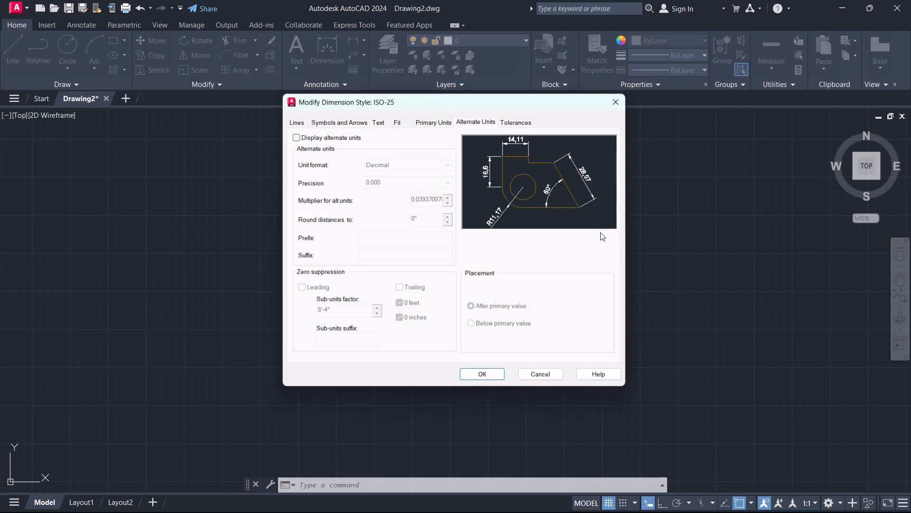
{"action": "left_click", "coordinate": [378, 122]}
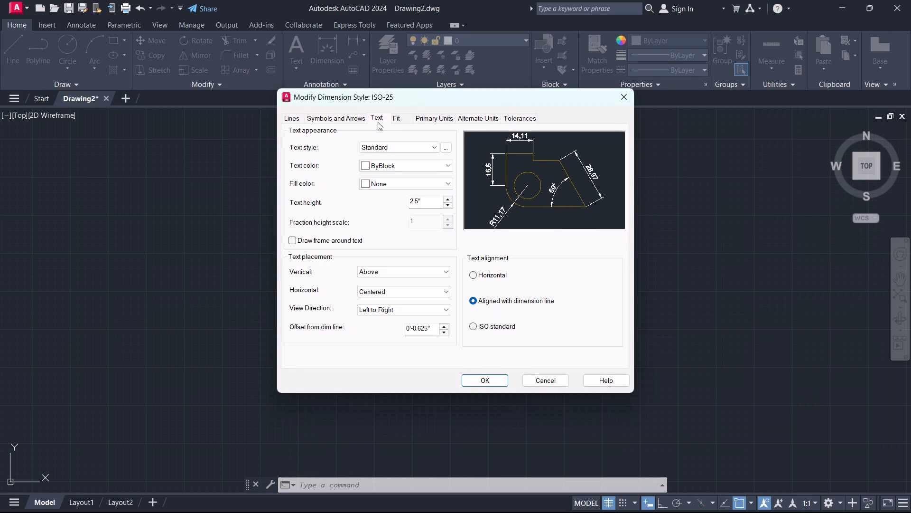
{"action": "left_click", "coordinate": [424, 201]}
{"action": "key", "text": "BackSpace"}
{"action": "key", "text": "BackSpace"}
{"action": "key", "text": "BackSpace"}
{"action": "key", "text": "BackSpace"}
{"action": "key", "text": "BackSpace"}
{"action": "key", "text": "BackSpace"}
{"action": "key", "text": "BackSpace"}
{"action": "key", "text": "BackSpace"}
{"action": "key", "text": "BackSpace"}
{"action": "key", "text": "6"}
{"action": "key", "text": "Return"}
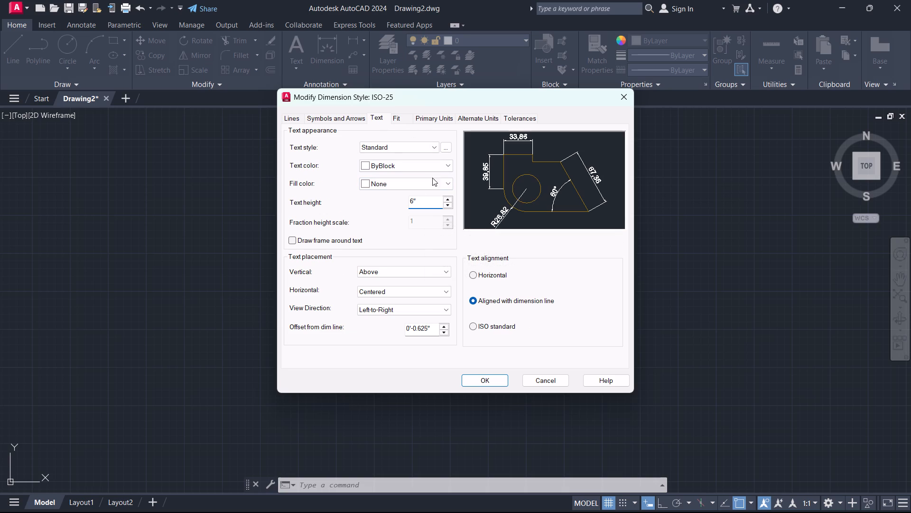
Set the ISO-25 style's primary unit format to Engineering, save the style and make it current.
{"action": "left_click", "coordinate": [424, 120]}
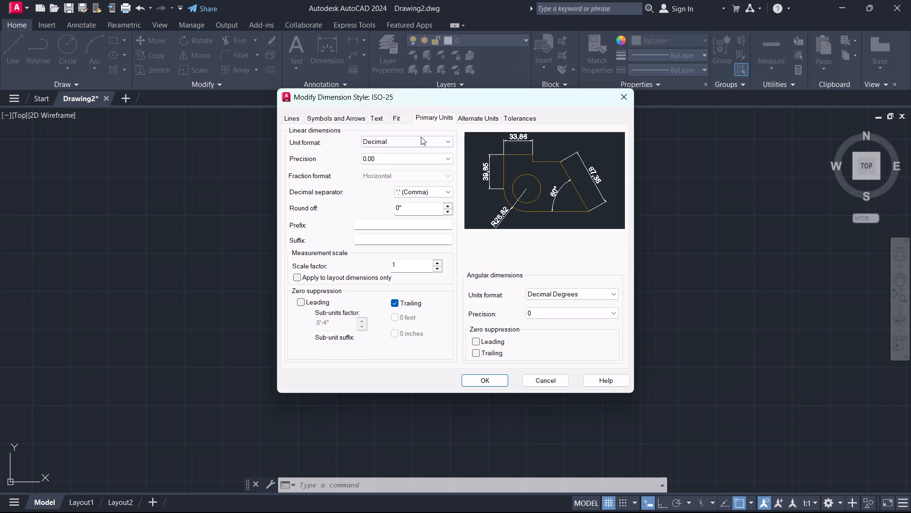
{"action": "left_click", "coordinate": [421, 137]}
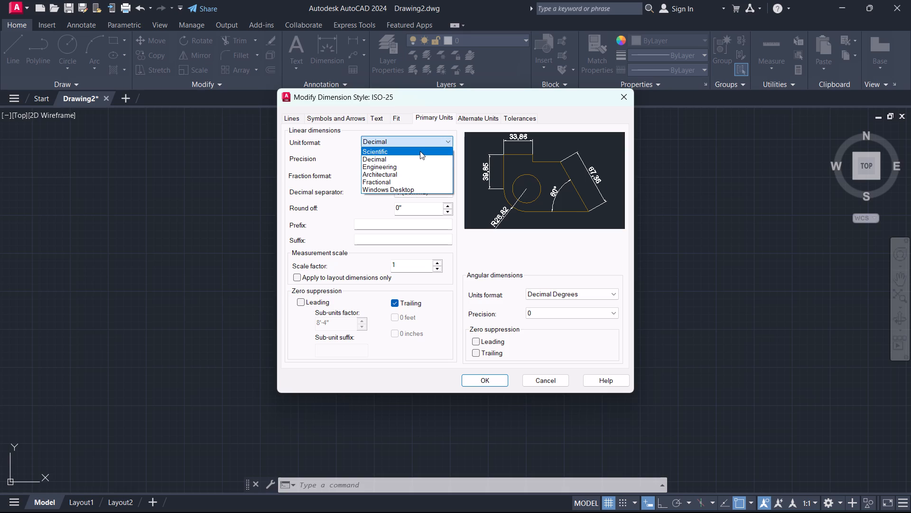
{"action": "left_click", "coordinate": [420, 168]}
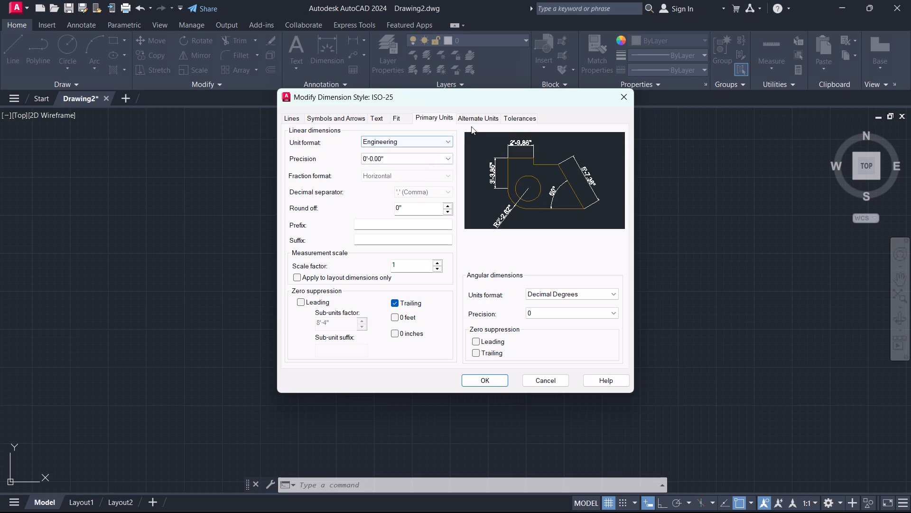
{"action": "left_click", "coordinate": [476, 114]}
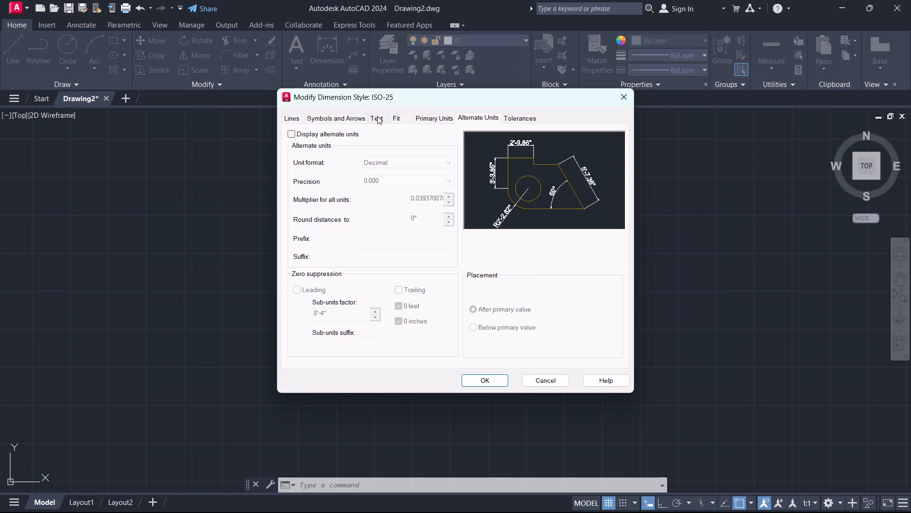
{"action": "left_click", "coordinate": [377, 116]}
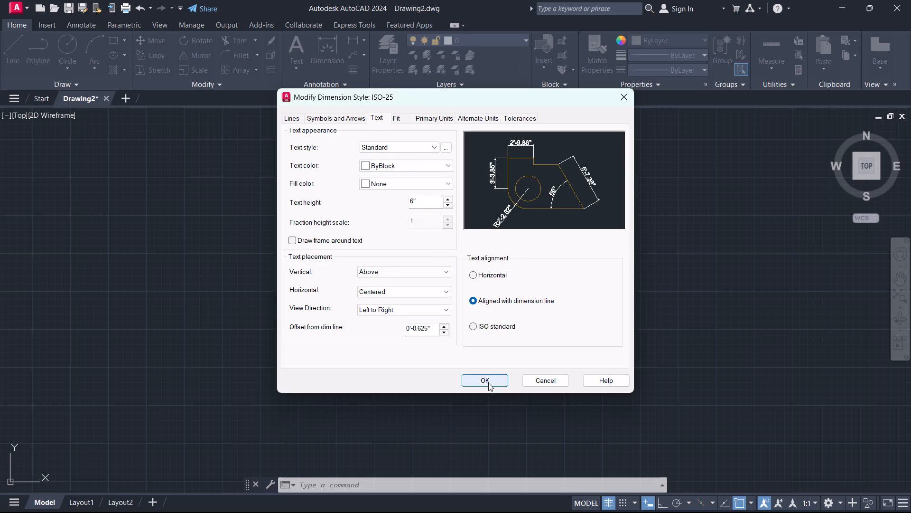
{"action": "left_click", "coordinate": [488, 383]}
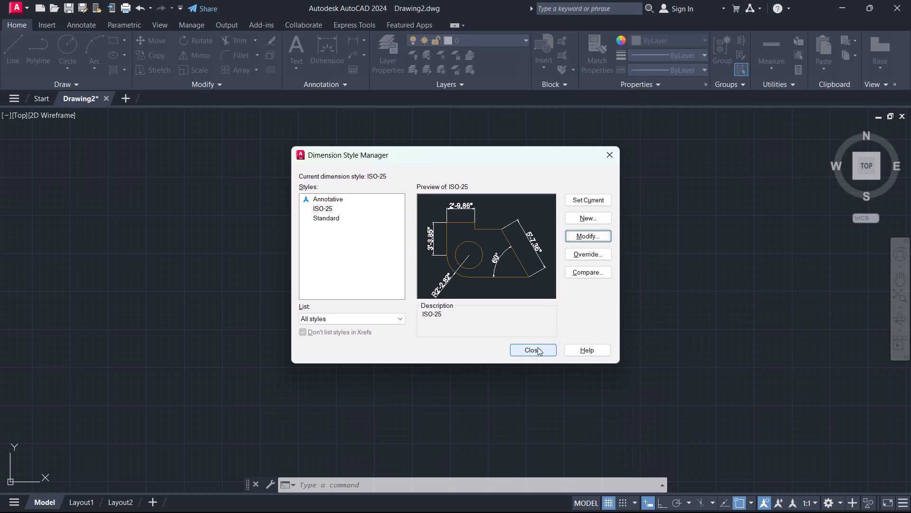
{"action": "left_click", "coordinate": [594, 206]}
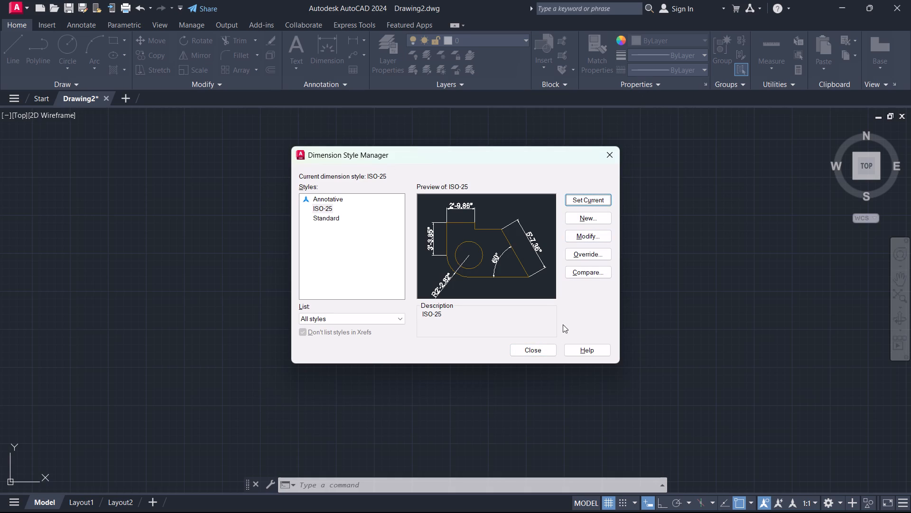
{"action": "left_click", "coordinate": [552, 355]}
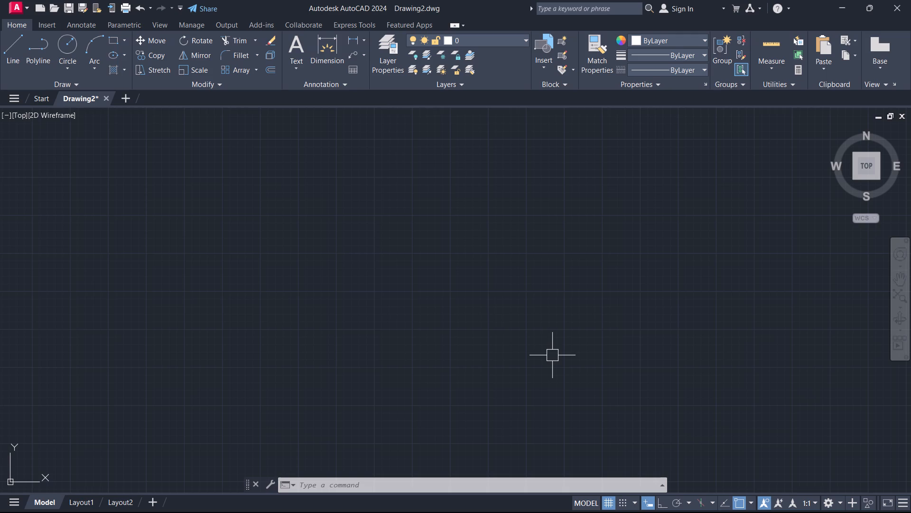
Change the ISO-25 dimension style's primary unit format to Decimal, save the style and make it current.
{"action": "type", "text": "D"}
{"action": "key", "text": "space"}
{"action": "left_click", "coordinate": [607, 226]}
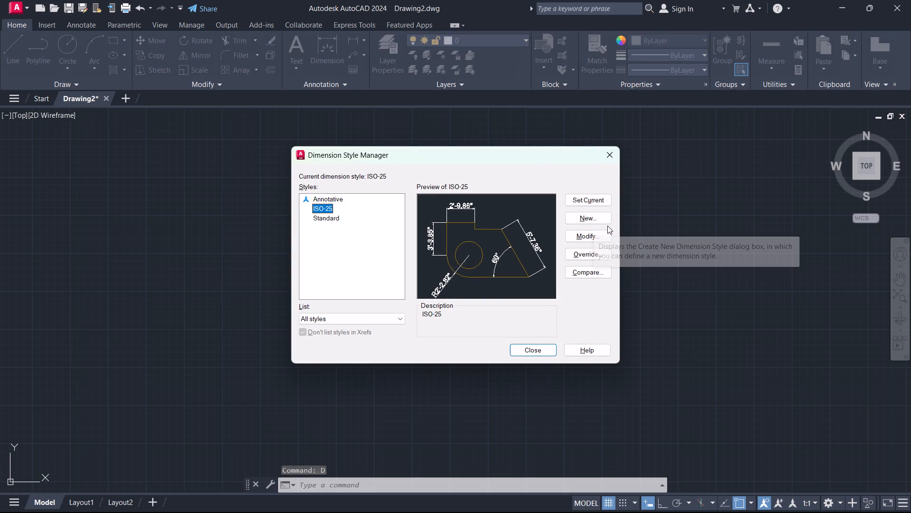
{"action": "left_click", "coordinate": [604, 234]}
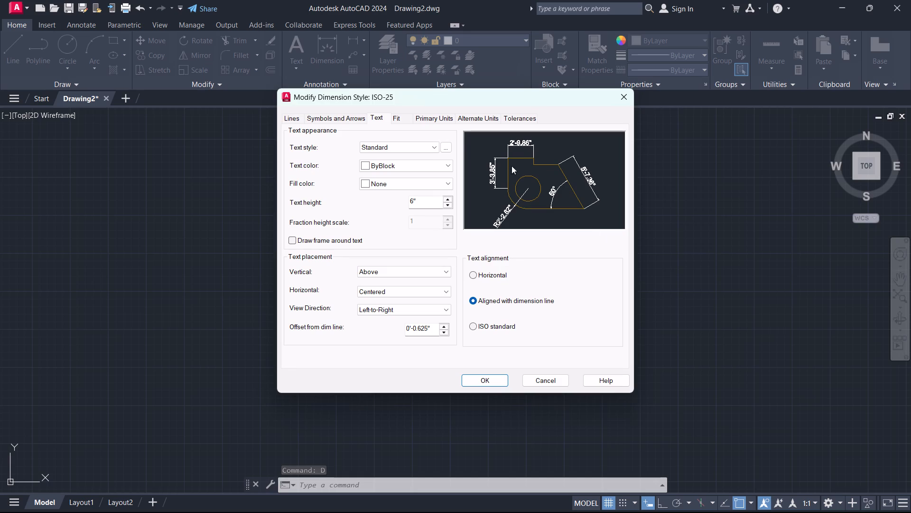
{"action": "left_click", "coordinate": [442, 120]}
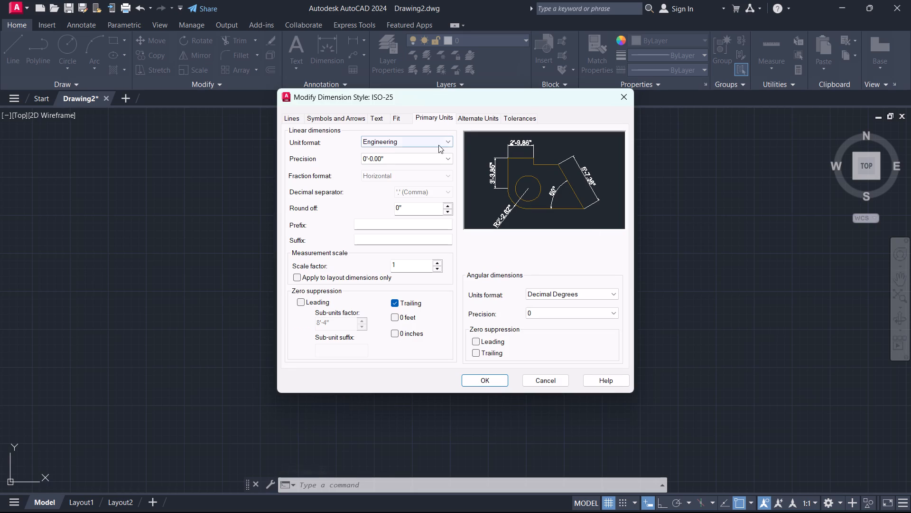
{"action": "left_click", "coordinate": [438, 145]}
{"action": "left_click", "coordinate": [431, 160]}
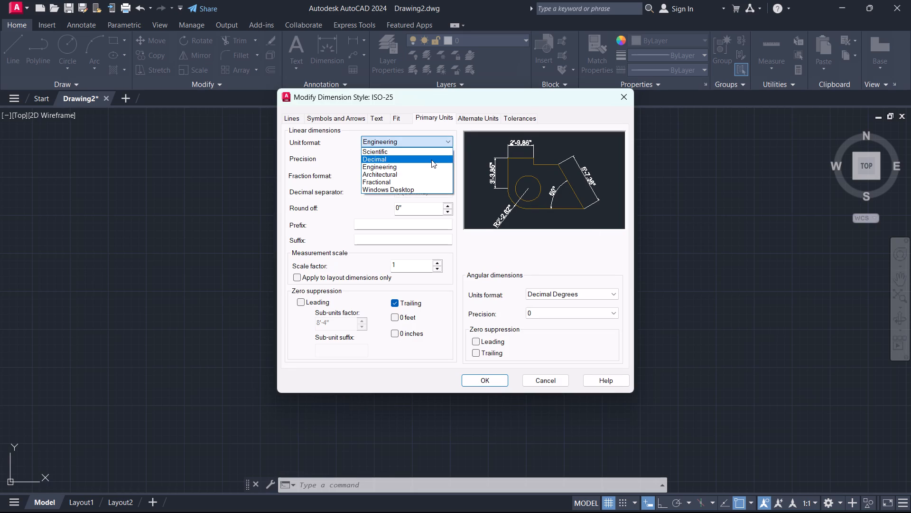
{"action": "left_click", "coordinate": [486, 385]}
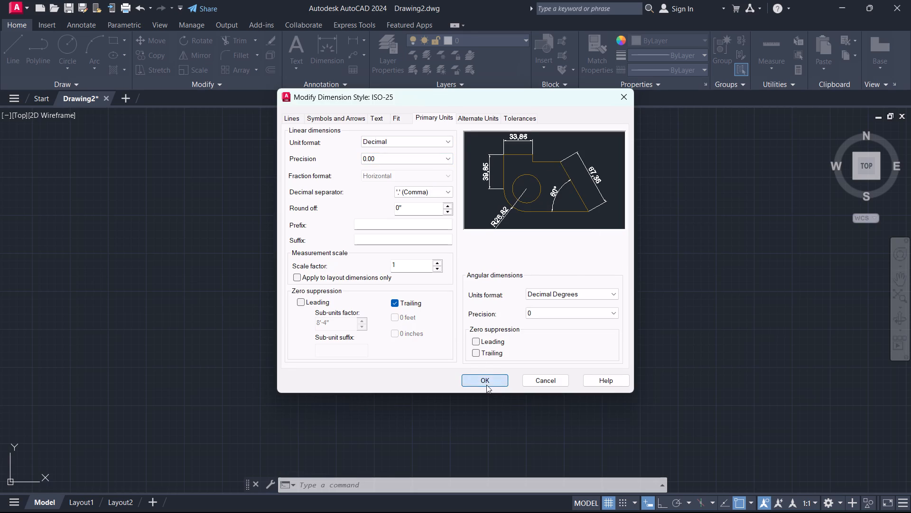
{"action": "left_click", "coordinate": [599, 200]}
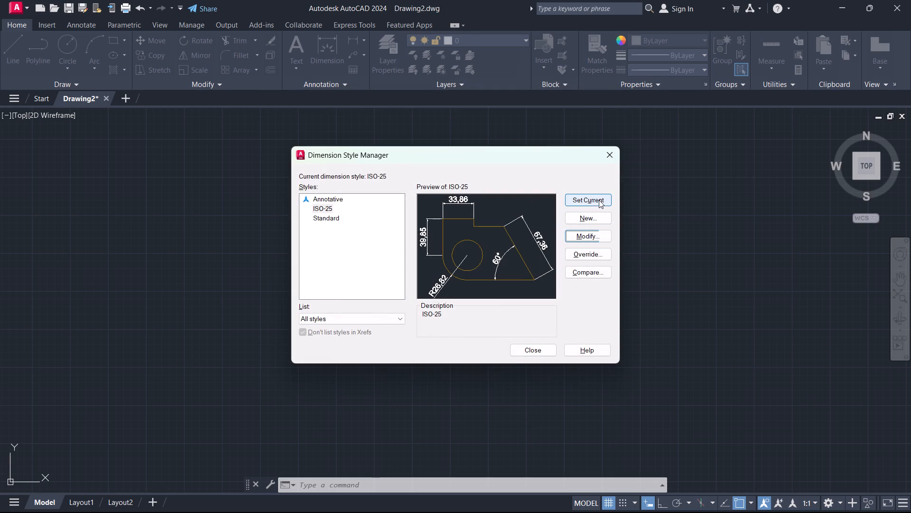
{"action": "left_click", "coordinate": [545, 347]}
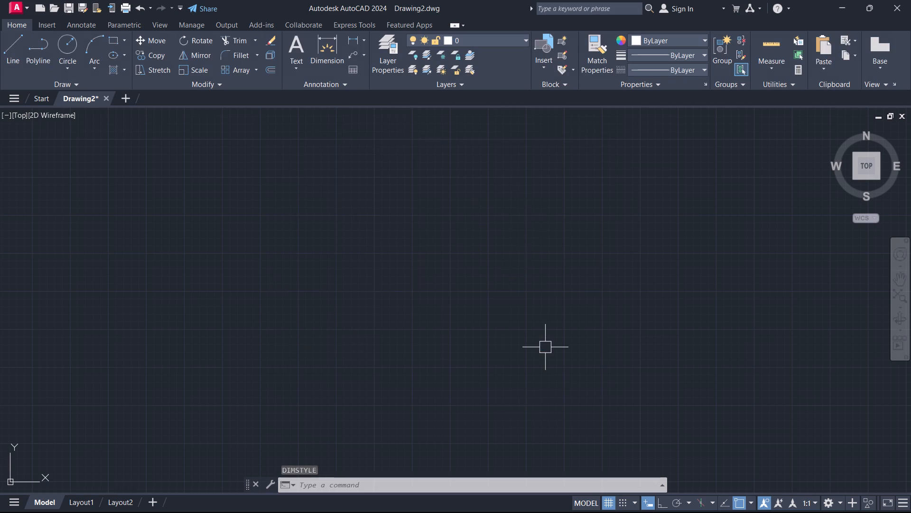
Configure the drawing units to Decimal length with an insertion scale in Centimeters.
{"action": "type", "text": "UN"}
{"action": "key", "text": "space"}
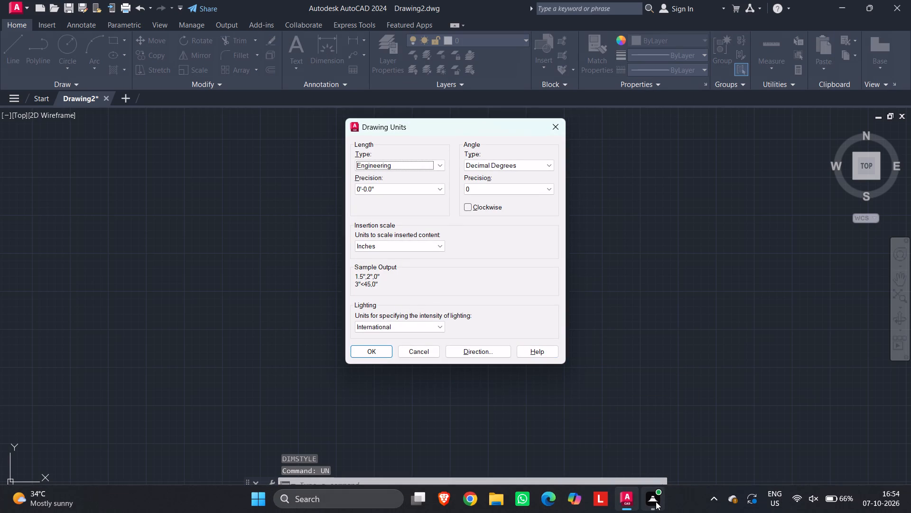
{"action": "key", "text": "alt+Tab"}
{"action": "key", "text": "alt+Tab"}
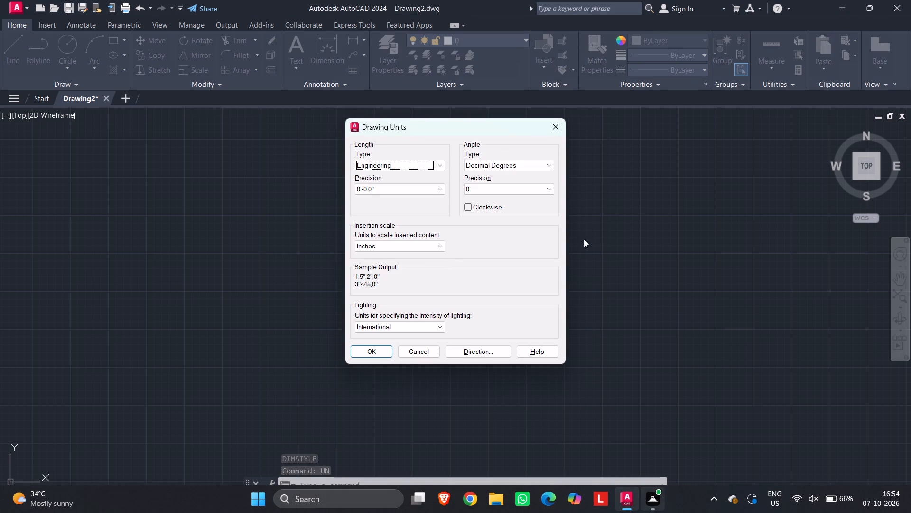
{"action": "left_click", "coordinate": [423, 170]}
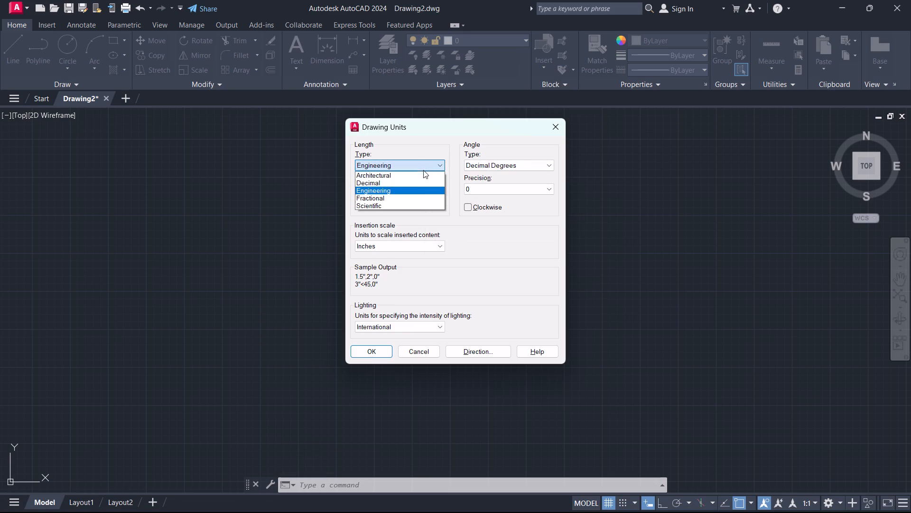
{"action": "left_click", "coordinate": [416, 181]}
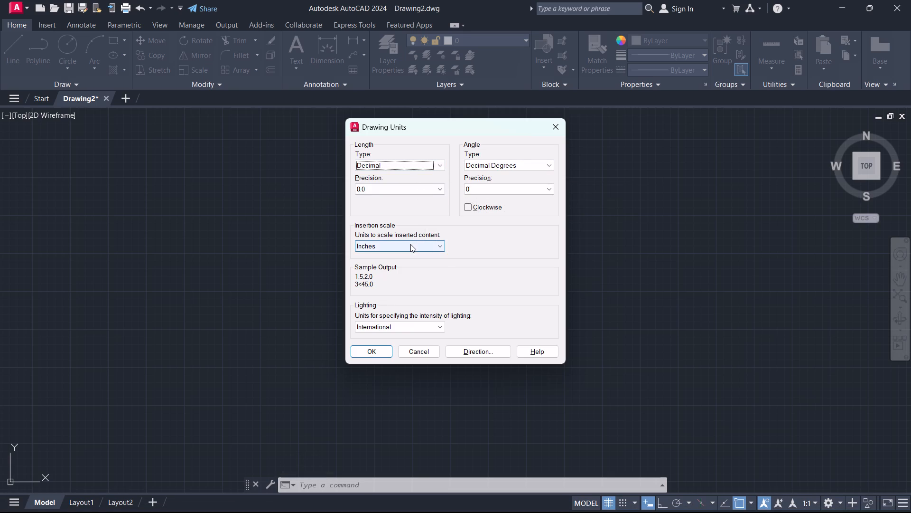
{"action": "left_click", "coordinate": [410, 244]}
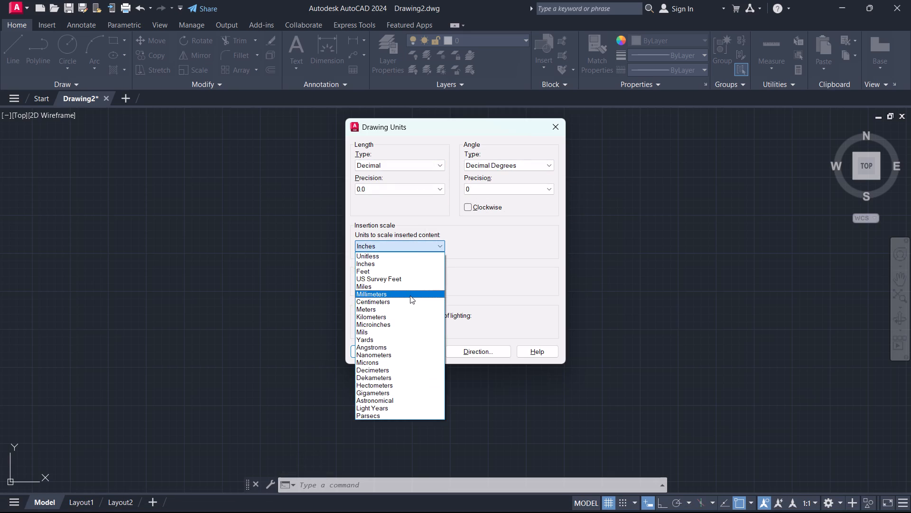
{"action": "left_click", "coordinate": [410, 295]}
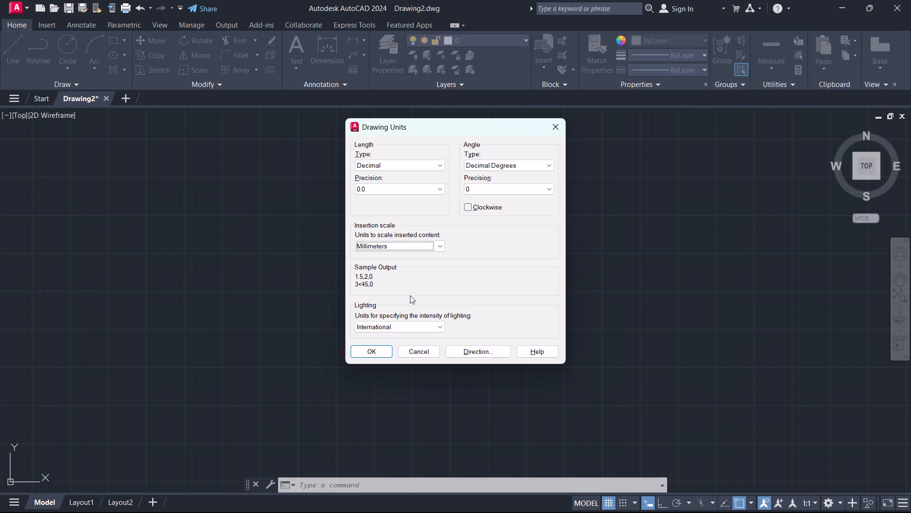
{"action": "left_click", "coordinate": [403, 241]}
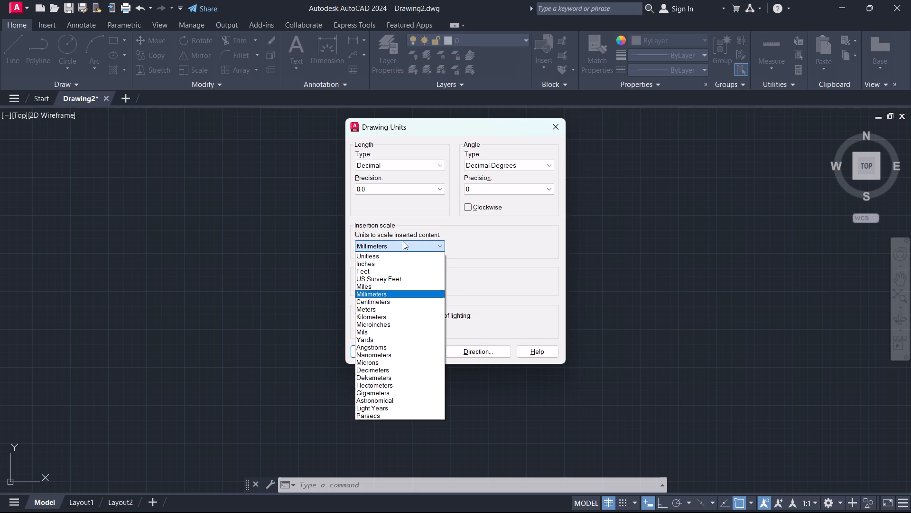
{"action": "left_click", "coordinate": [398, 303]}
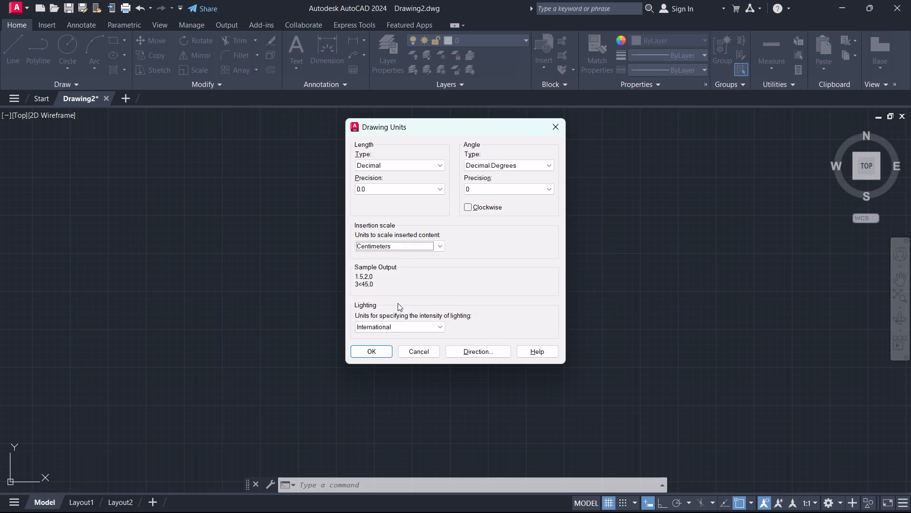
{"action": "left_click", "coordinate": [376, 351]}
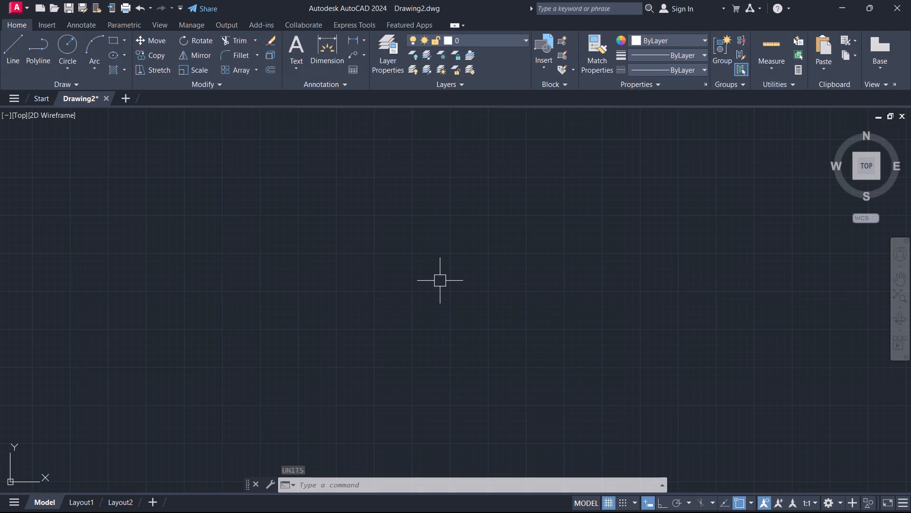
With Ortho on, draw a stepped outline of connected lines: 390 rightward, 180 down, 370 rightward and 1170 down.
{"action": "type", "text": "L"}
{"action": "key", "text": "space"}
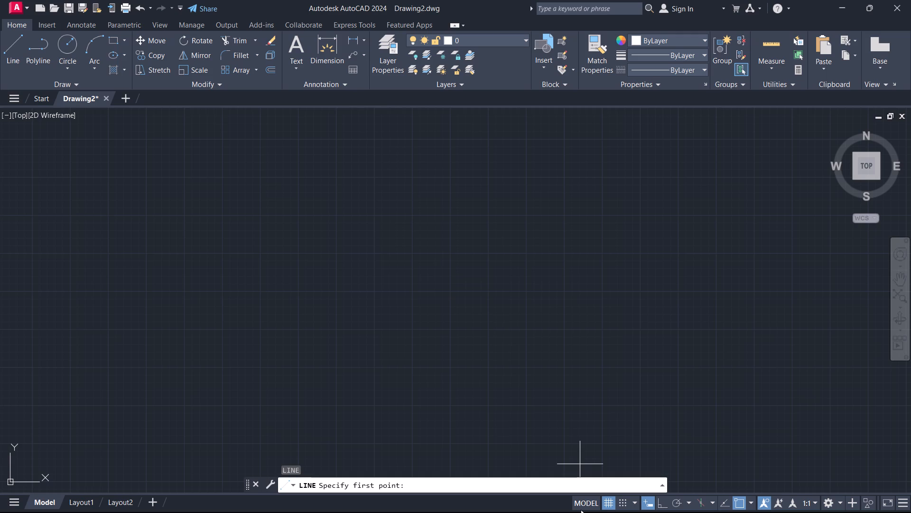
{"action": "left_click", "coordinate": [309, 224]}
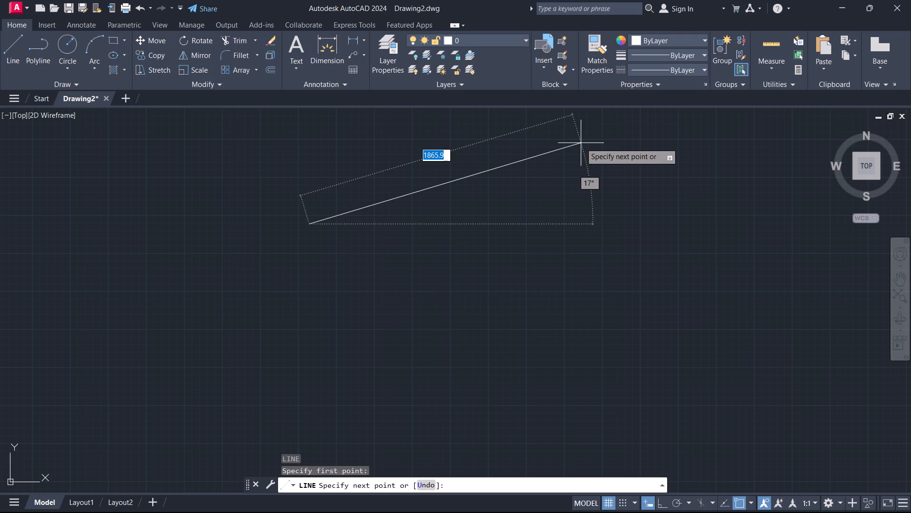
{"action": "key", "text": "F8"}
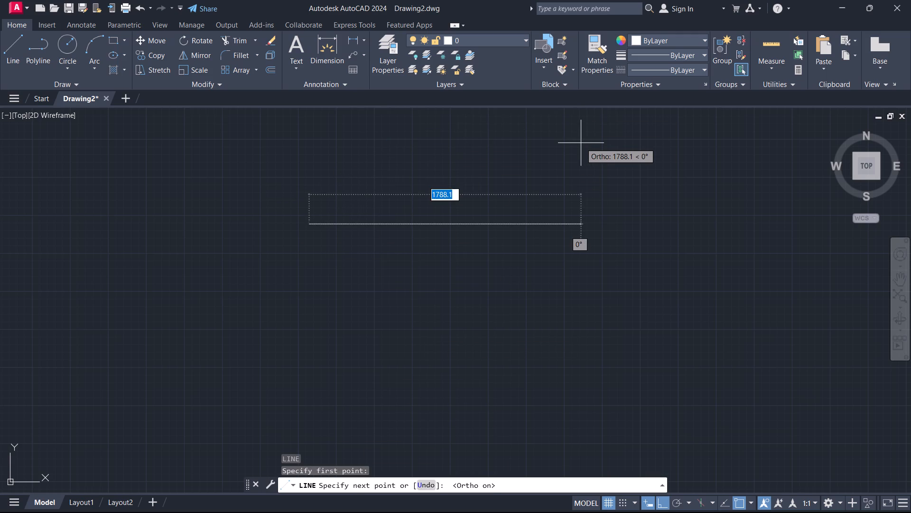
{"action": "key", "text": "3"}
{"action": "key", "text": "9"}
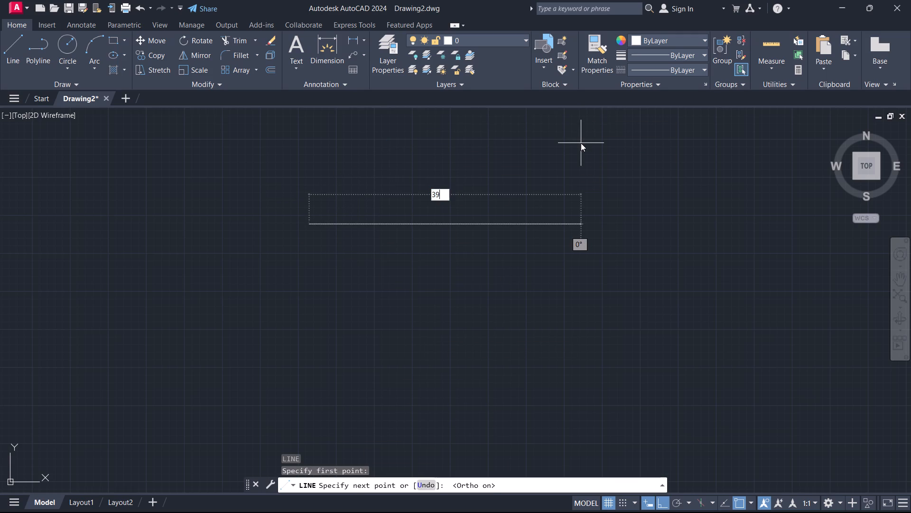
{"action": "key", "text": "0"}
{"action": "key", "text": "Return"}
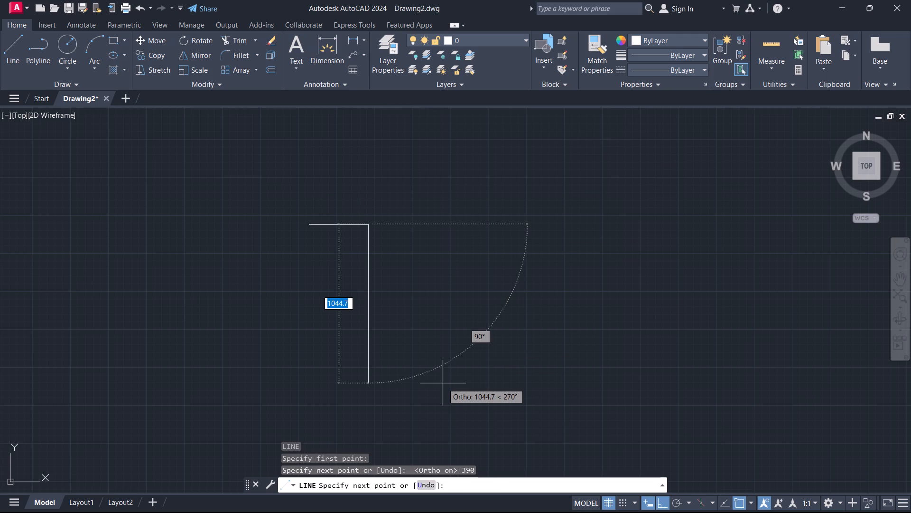
{"action": "type", "text": "18"}
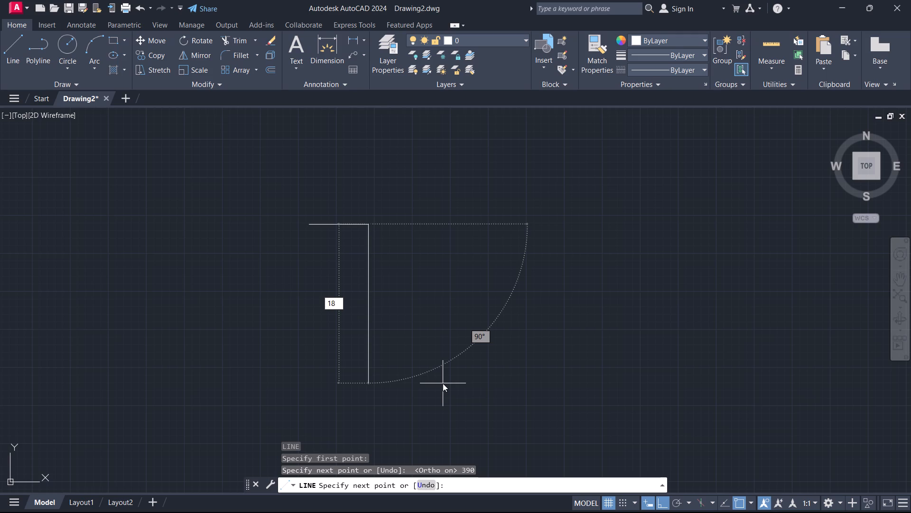
{"action": "key", "text": "0"}
{"action": "key", "text": "Return"}
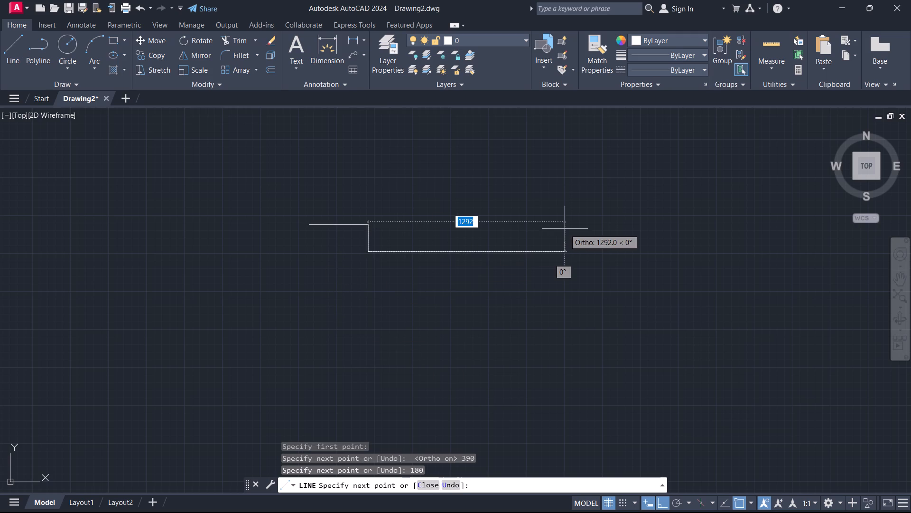
{"action": "type", "text": "370"}
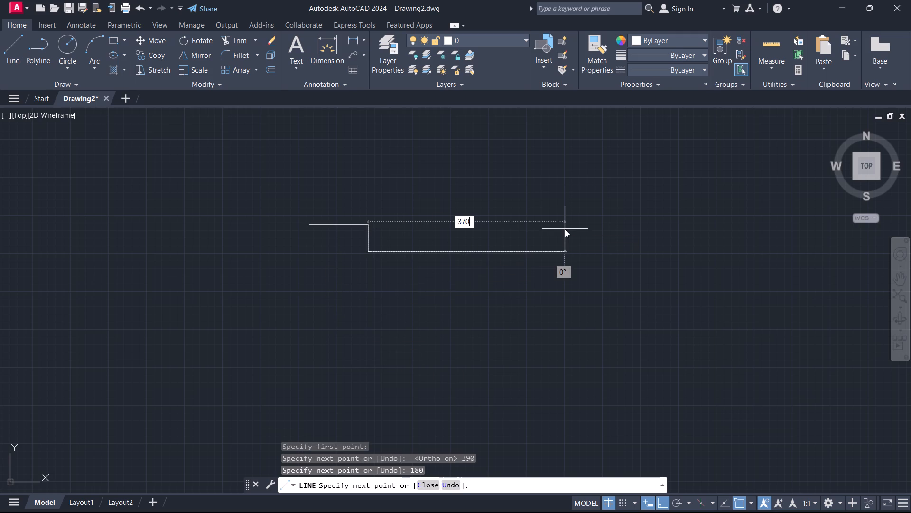
{"action": "key", "text": "Return"}
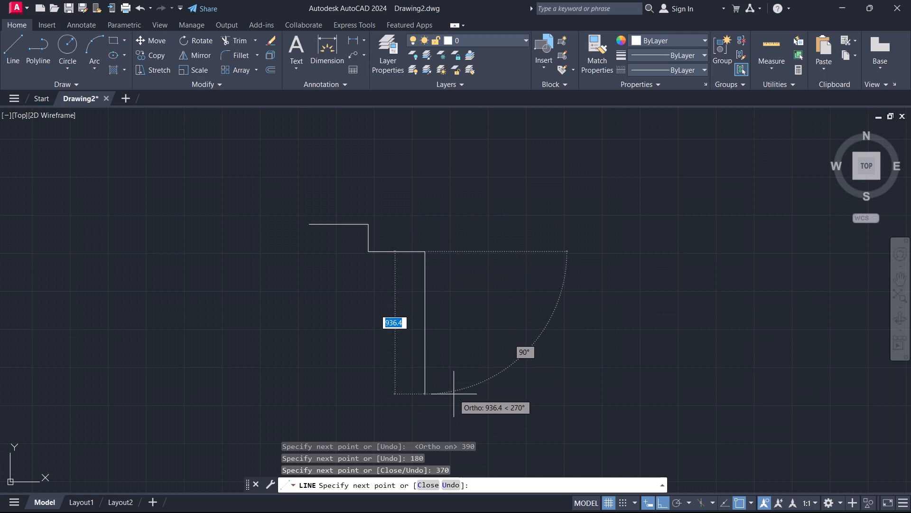
{"action": "type", "text": "1170"}
{"action": "key", "text": "Return"}
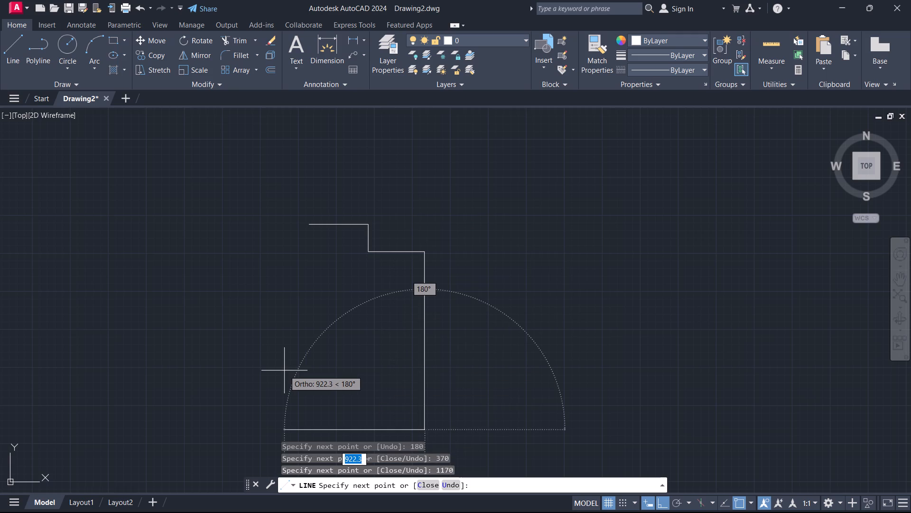
Continue the outline leftward from its lower corner with collinear segments of 390, 370 and 70, and end the line.
{"action": "type", "text": "390"}
{"action": "key", "text": "Return"}
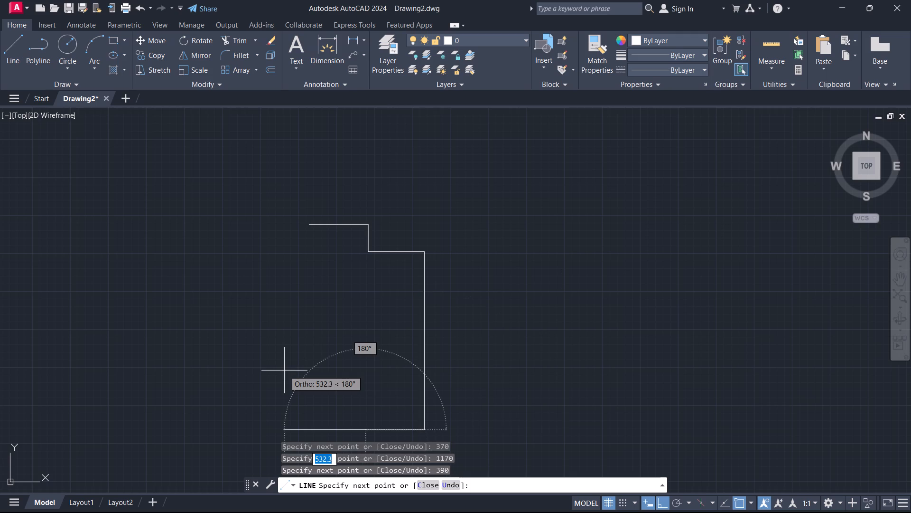
{"action": "type", "text": "370"}
{"action": "key", "text": "Return"}
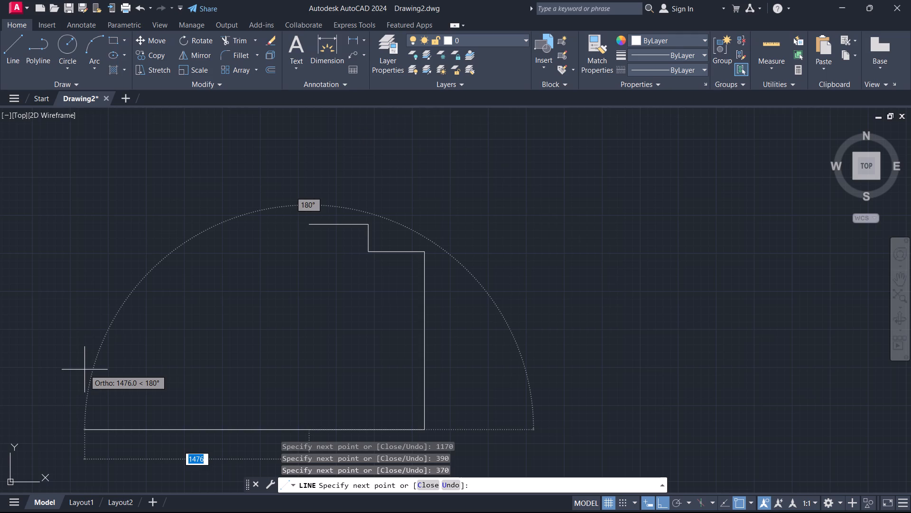
{"action": "type", "text": "70"}
{"action": "key", "text": "Return"}
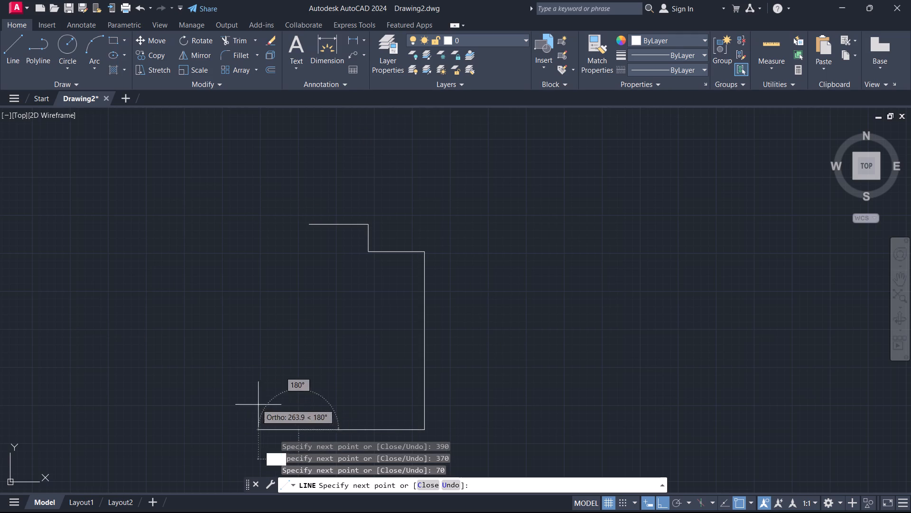
{"action": "key", "text": "Escape"}
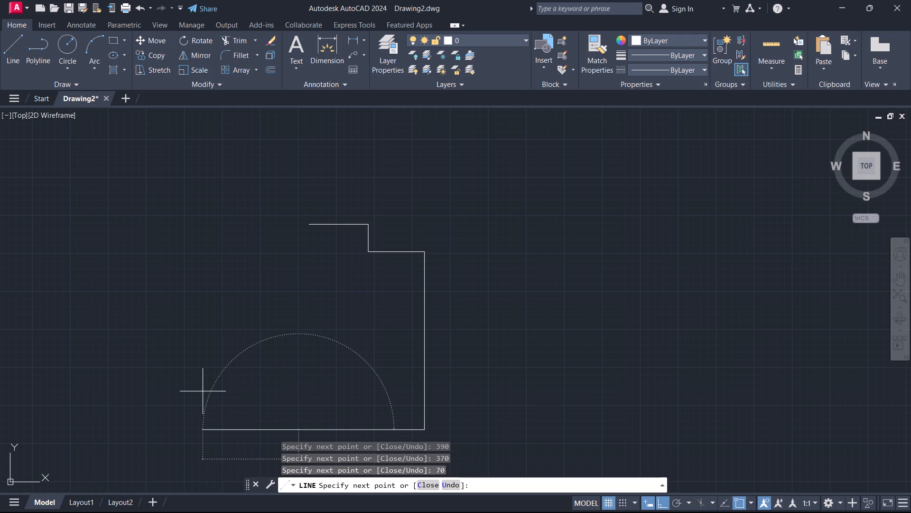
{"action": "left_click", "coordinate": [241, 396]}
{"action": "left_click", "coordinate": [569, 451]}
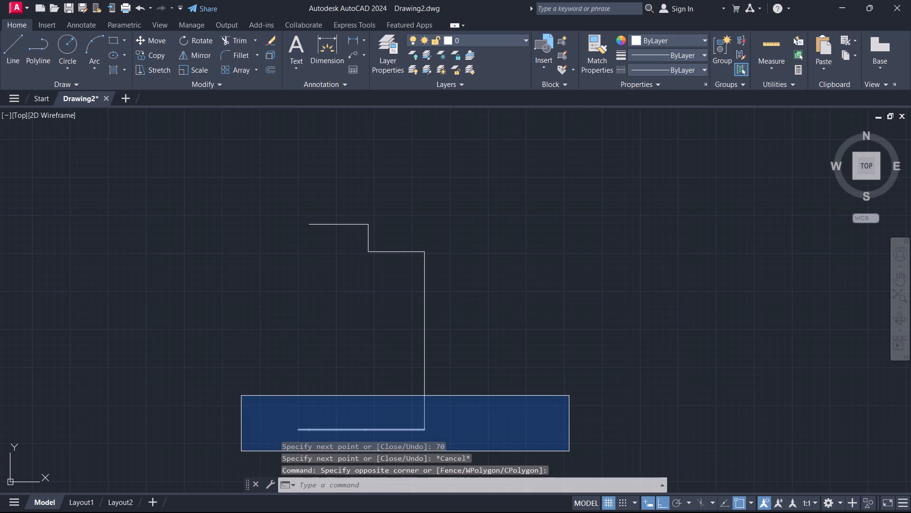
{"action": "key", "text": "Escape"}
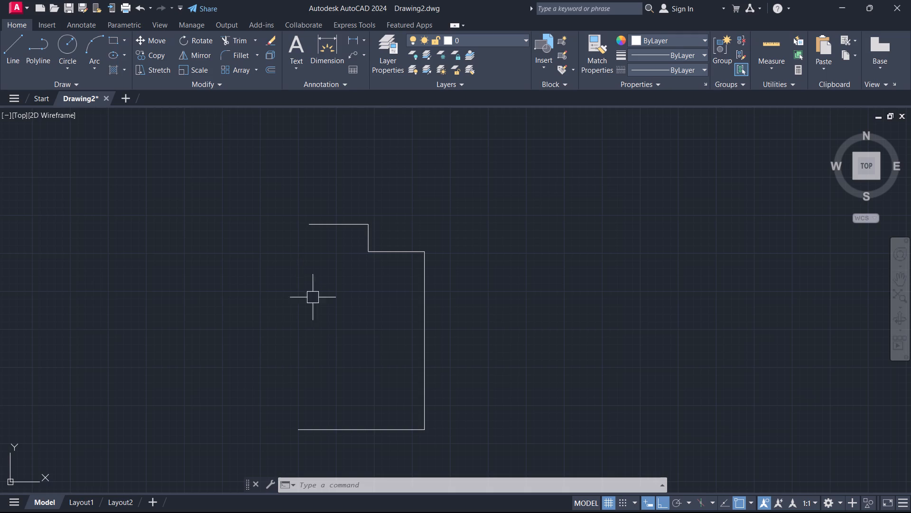
Delete the 70-unit segment at the left end of the bottom edge.
{"action": "left_click", "coordinate": [299, 448]}
{"action": "left_click", "coordinate": [285, 383]}
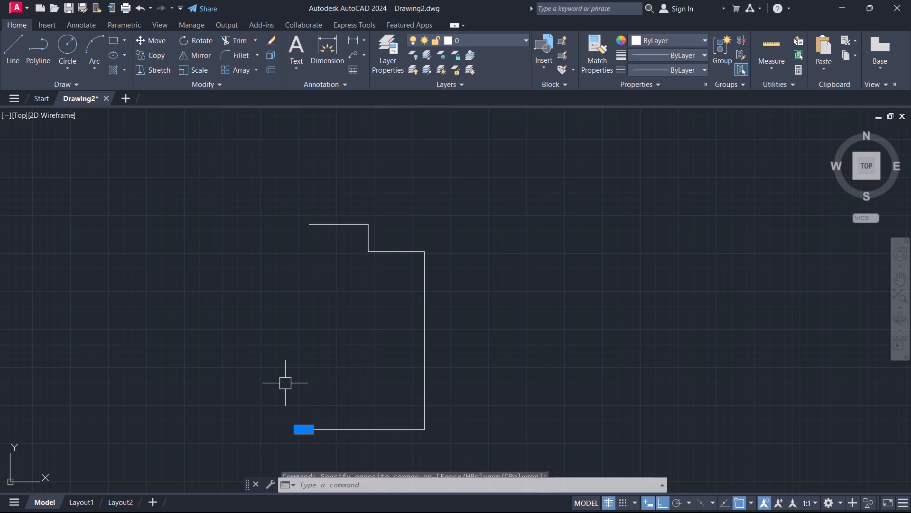
{"action": "key", "text": "Delete"}
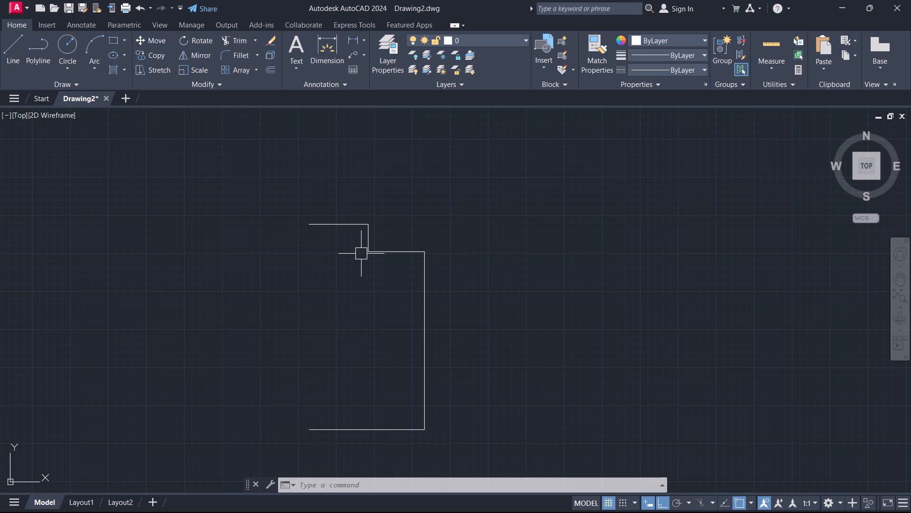
From the top edge's left end, draw connected lines 420 down, 70 leftward, 370 down and 70 rightward.
{"action": "type", "text": "L"}
{"action": "key", "text": "space"}
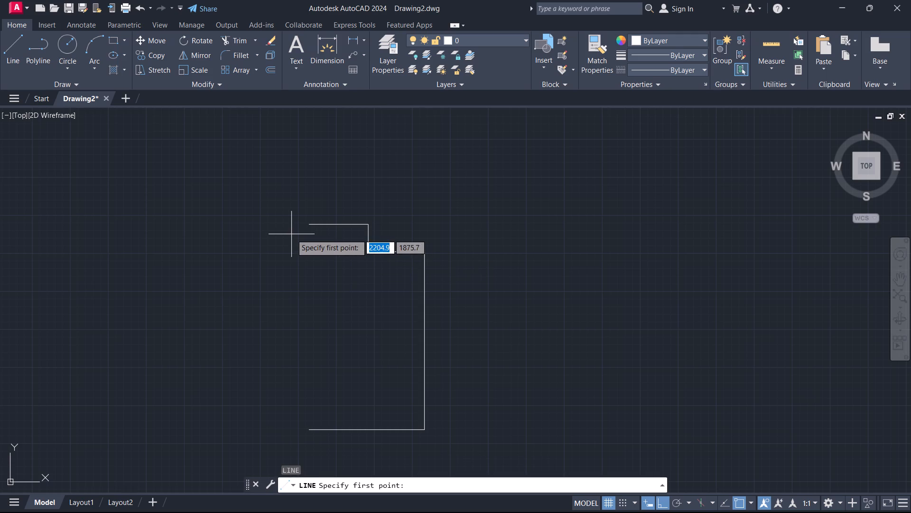
{"action": "left_click", "coordinate": [310, 220]}
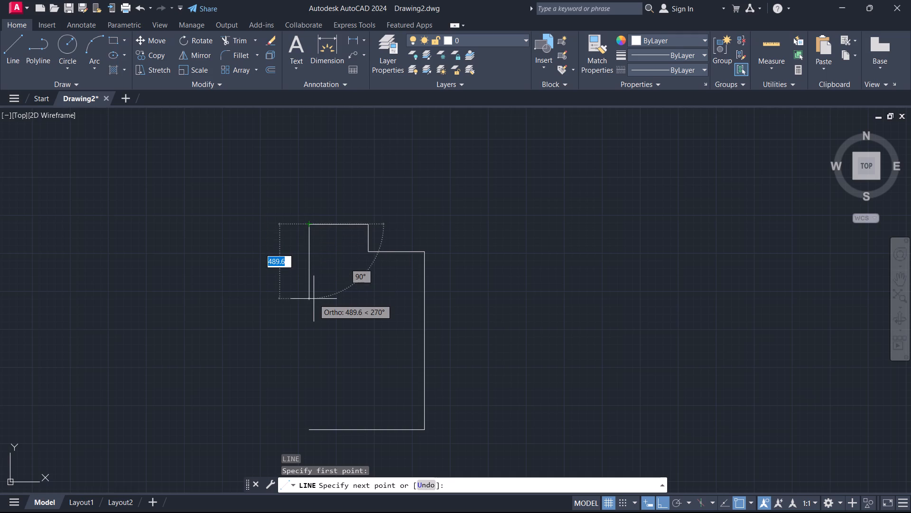
{"action": "type", "text": "420"}
{"action": "key", "text": "Return"}
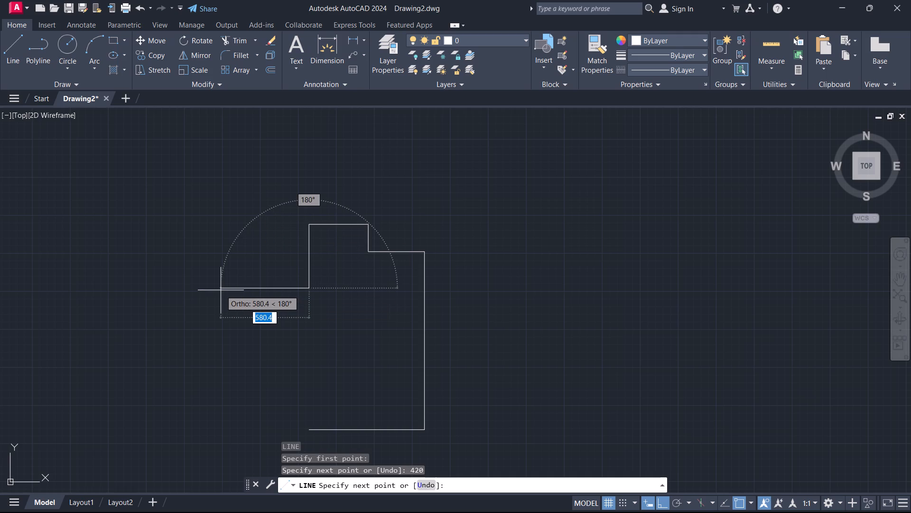
{"action": "type", "text": "70"}
{"action": "key", "text": "Return"}
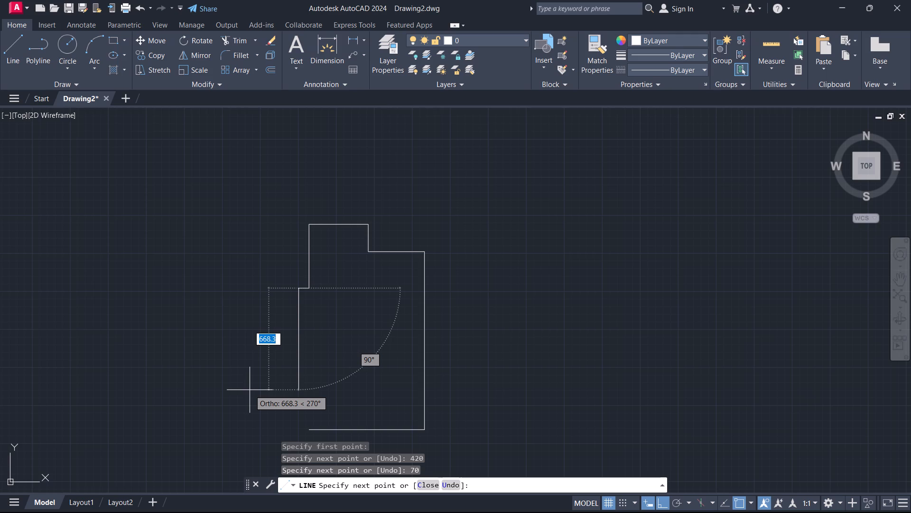
{"action": "type", "text": "370"}
{"action": "key", "text": "Return"}
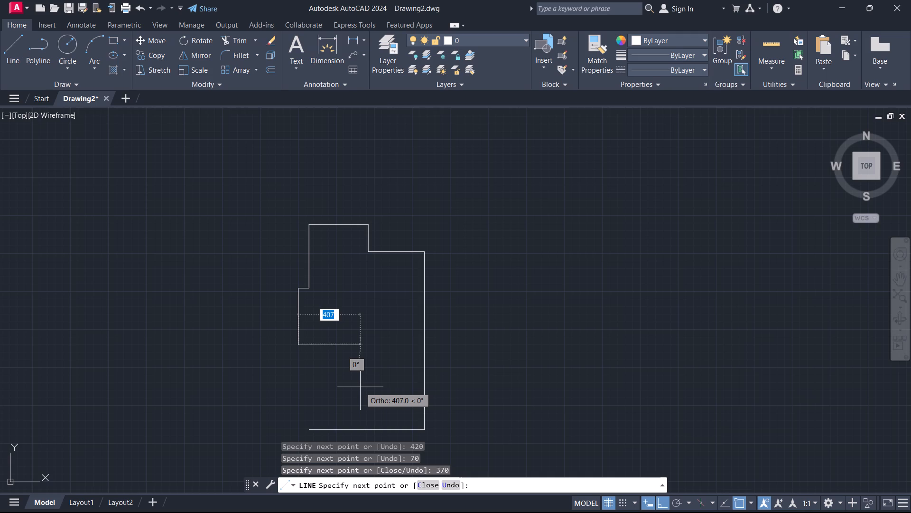
{"action": "type", "text": "70"}
{"action": "key", "text": "Return"}
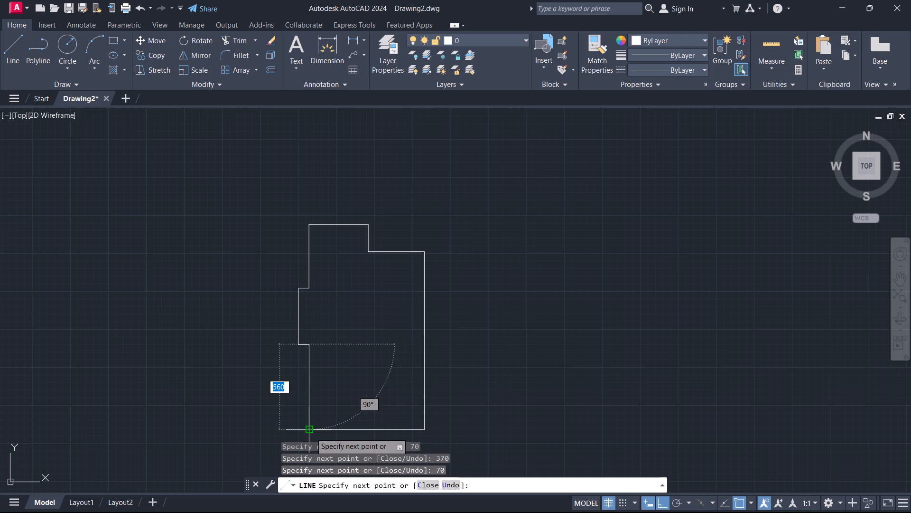
Draw the last line down about 560 to slightly past the bottom edge and end the line.
{"action": "scroll", "coordinate": [311, 433], "scroll_direction": "down", "scroll_amount": 2}
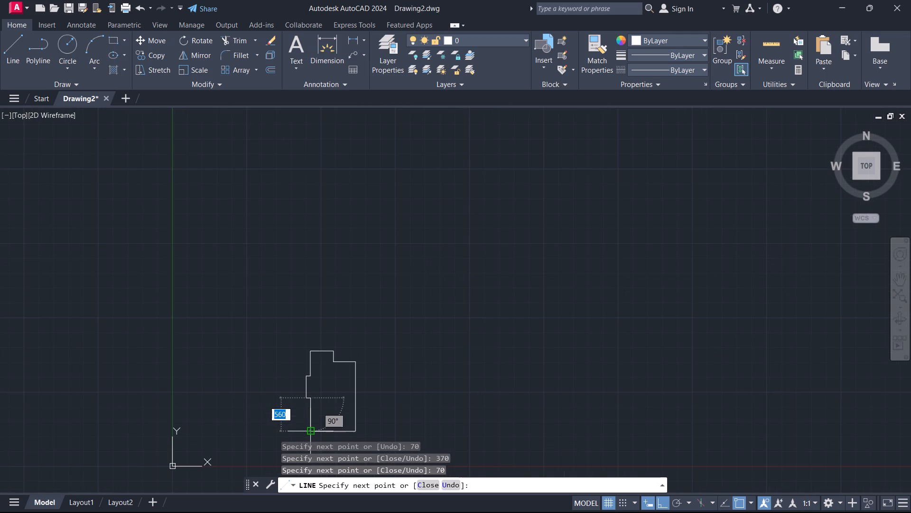
{"action": "scroll", "coordinate": [311, 433], "scroll_direction": "up", "scroll_amount": 2}
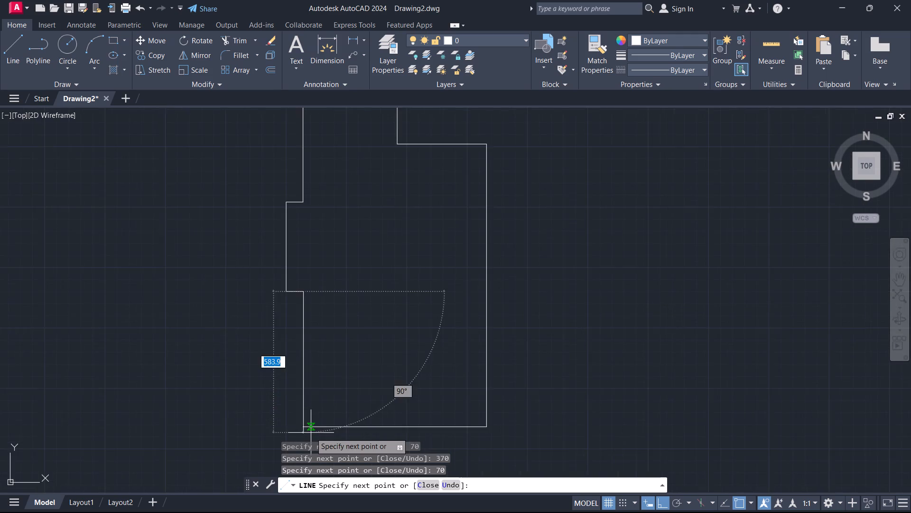
{"action": "scroll", "coordinate": [311, 433], "scroll_direction": "up", "scroll_amount": 2}
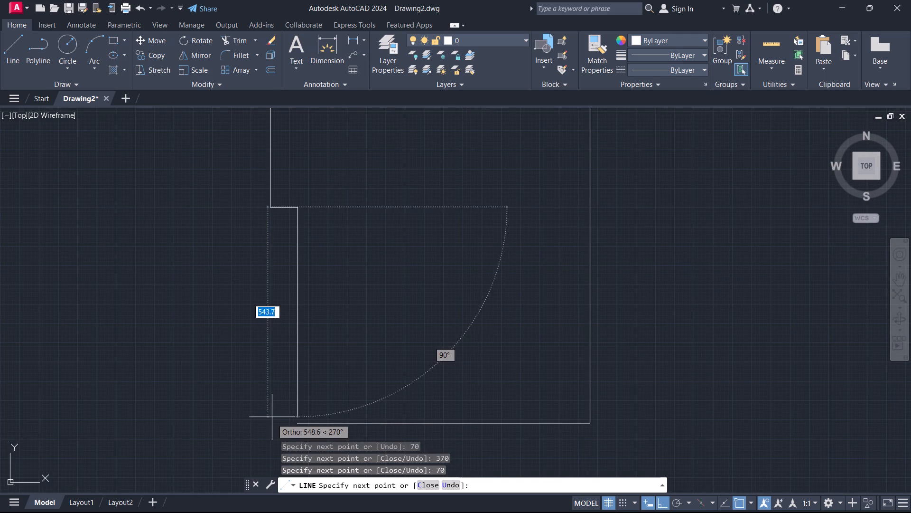
{"action": "scroll", "coordinate": [285, 426], "scroll_direction": "up", "scroll_amount": 5}
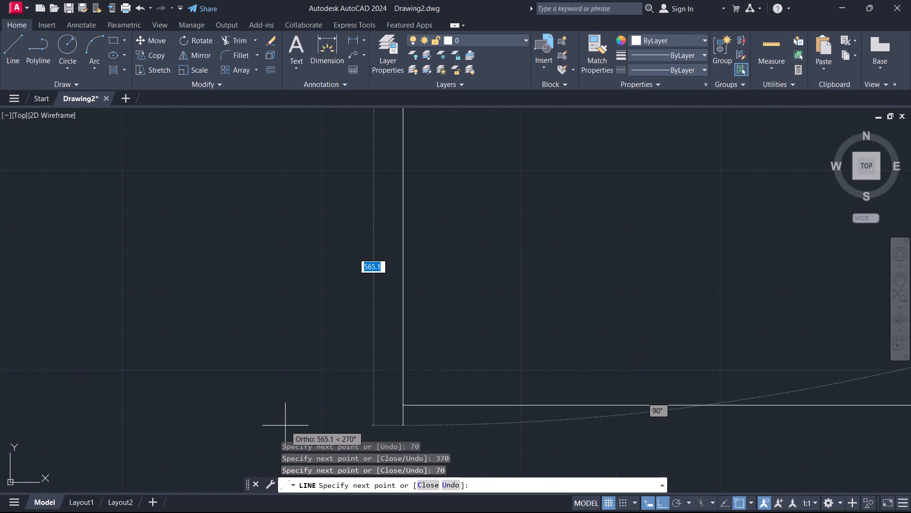
{"action": "scroll", "coordinate": [285, 426], "scroll_direction": "up", "scroll_amount": 2}
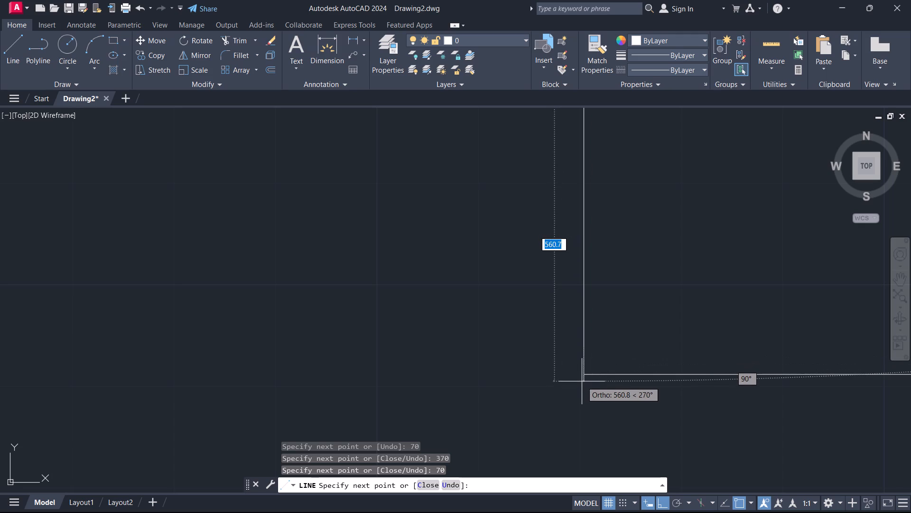
{"action": "scroll", "coordinate": [582, 381], "scroll_direction": "up", "scroll_amount": 7}
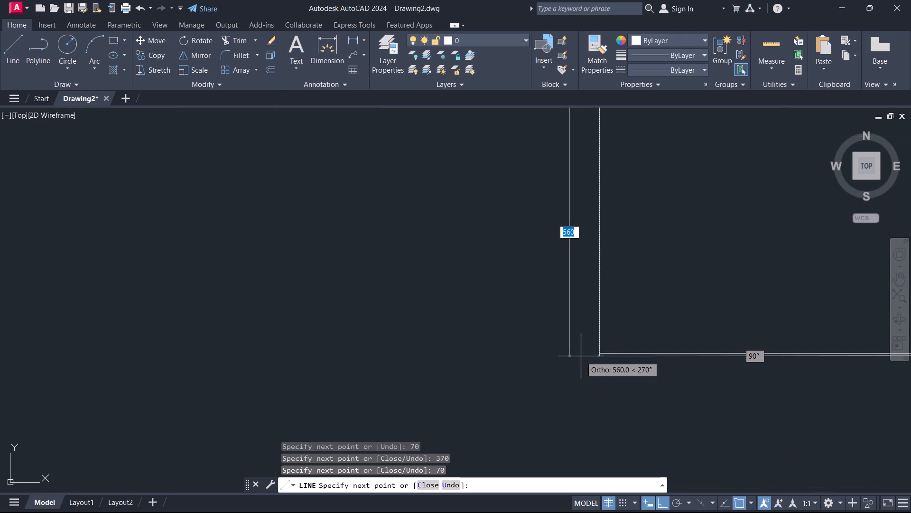
{"action": "left_click", "coordinate": [653, 424]}
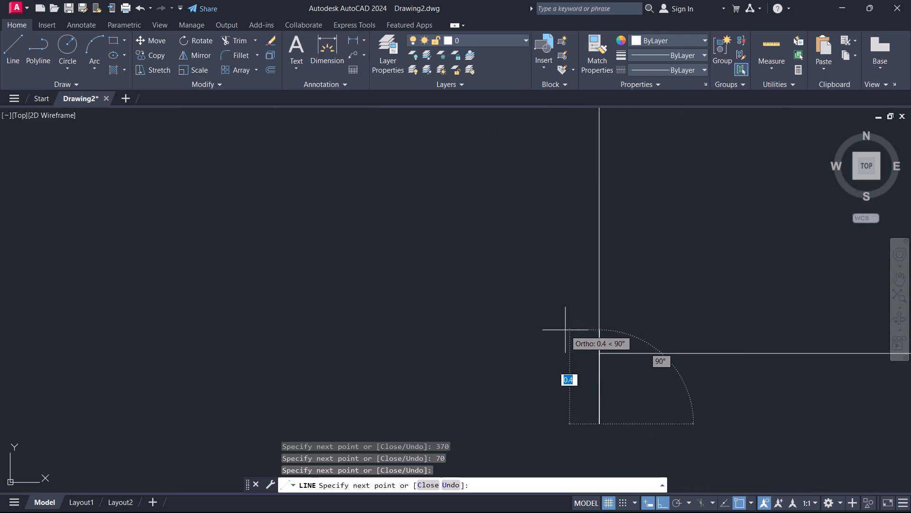
{"action": "scroll", "coordinate": [560, 347], "scroll_direction": "up", "scroll_amount": 1}
{"action": "key", "text": "Escape"}
{"action": "key", "text": "Escape"}
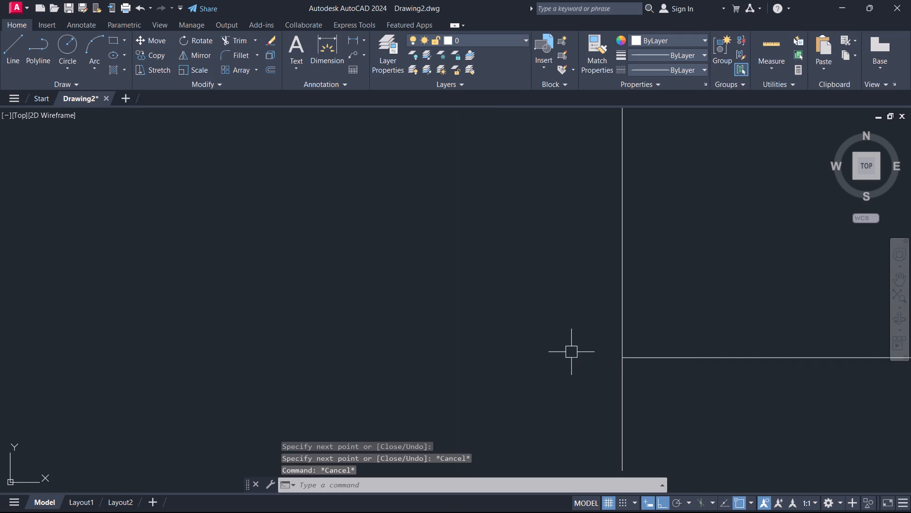
Fillet the lower-left vertical line with the bottom edge at radius 0 into a sharp corner.
{"action": "scroll", "coordinate": [624, 373], "scroll_direction": "up", "scroll_amount": 4}
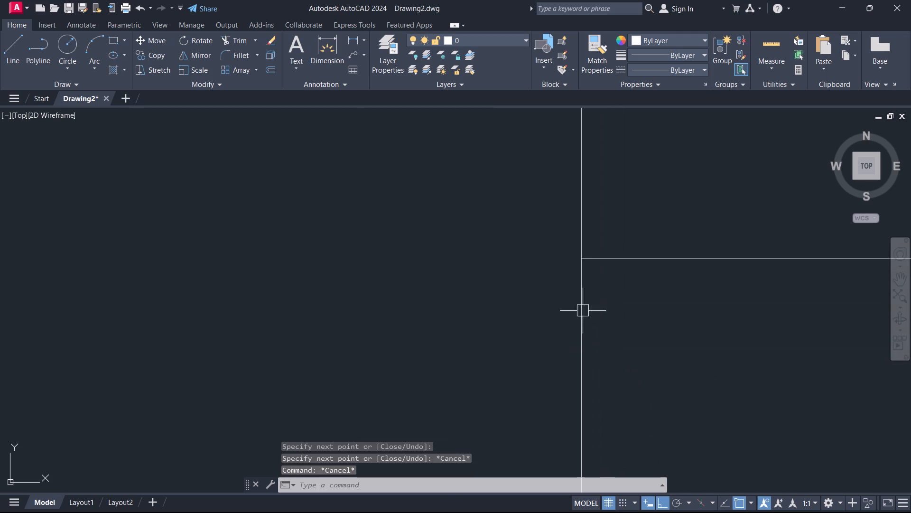
{"action": "type", "text": "F"}
{"action": "key", "text": "space"}
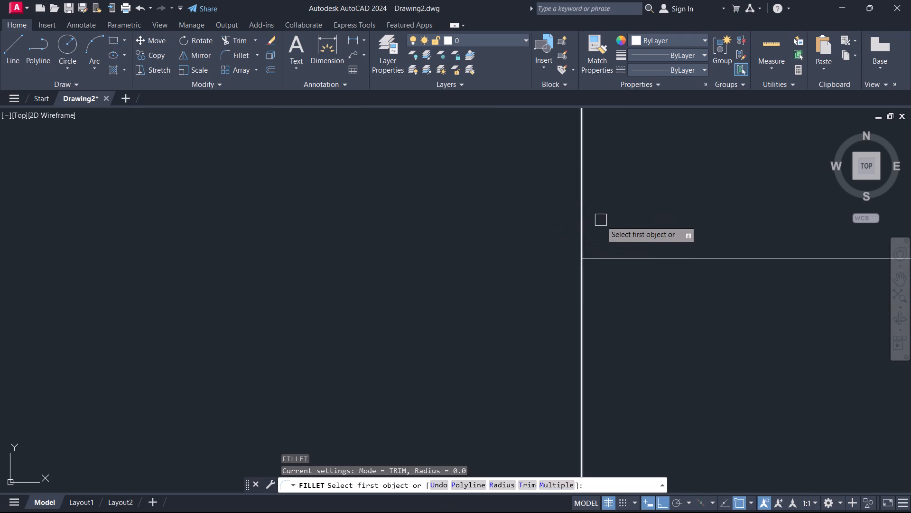
{"action": "left_click", "coordinate": [586, 216]}
{"action": "left_click", "coordinate": [614, 260]}
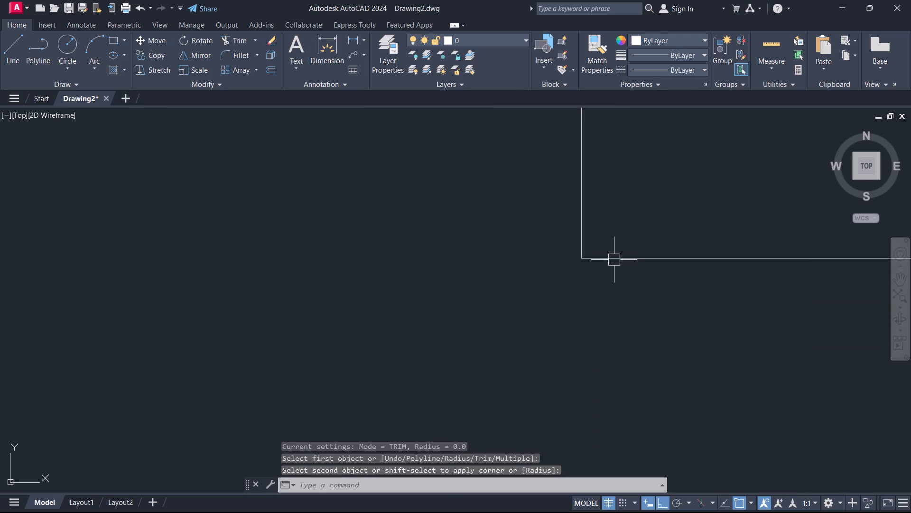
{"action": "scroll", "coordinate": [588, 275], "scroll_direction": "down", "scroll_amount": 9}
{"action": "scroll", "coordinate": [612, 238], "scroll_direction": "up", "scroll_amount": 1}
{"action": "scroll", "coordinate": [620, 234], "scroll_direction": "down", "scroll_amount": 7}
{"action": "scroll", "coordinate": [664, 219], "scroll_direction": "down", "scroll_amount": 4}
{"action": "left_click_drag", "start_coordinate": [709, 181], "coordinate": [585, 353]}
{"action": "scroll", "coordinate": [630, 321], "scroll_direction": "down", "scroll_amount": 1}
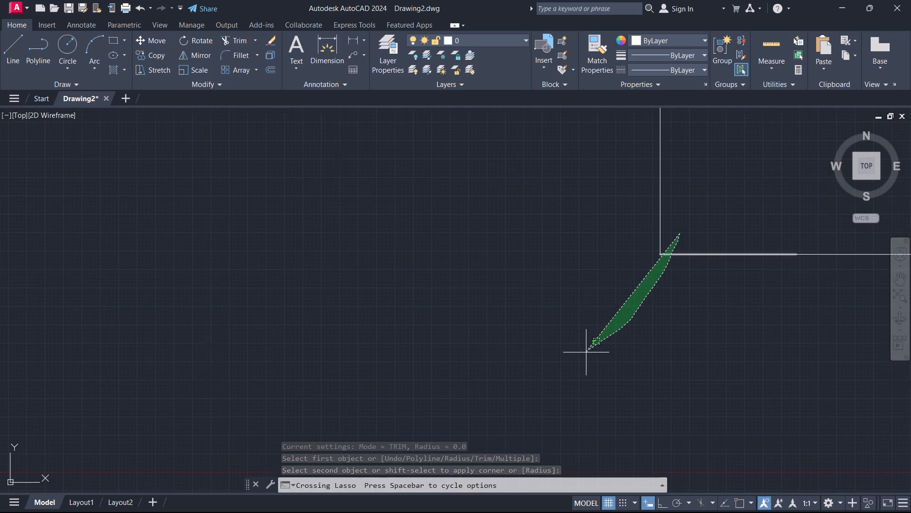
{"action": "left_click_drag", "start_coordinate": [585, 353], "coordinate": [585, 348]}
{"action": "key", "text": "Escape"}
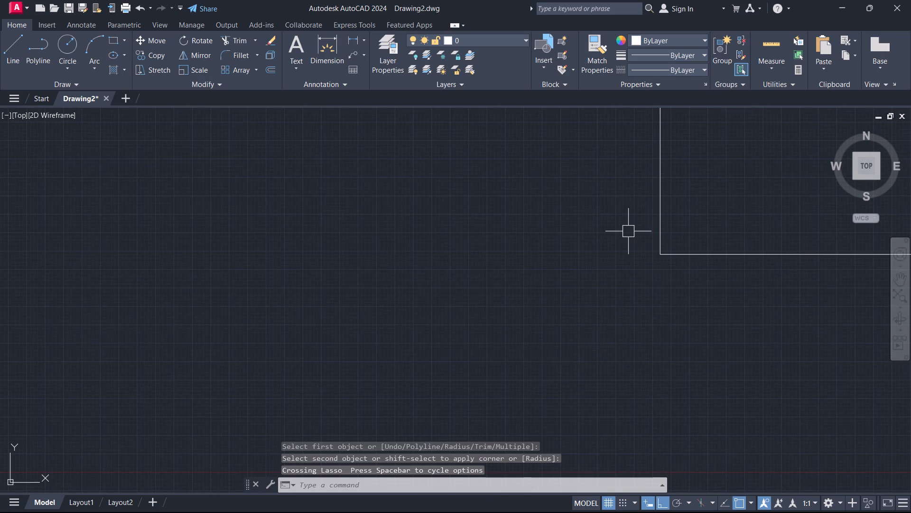
Offset the outline's top edge, the 180 edge and the 420 upper-left edge 9 inward.
{"action": "scroll", "coordinate": [604, 198], "scroll_direction": "down", "scroll_amount": 4}
{"action": "scroll", "coordinate": [675, 189], "scroll_direction": "up", "scroll_amount": 1}
{"action": "middle_click_drag", "start_coordinate": [675, 189], "coordinate": [661, 222]}
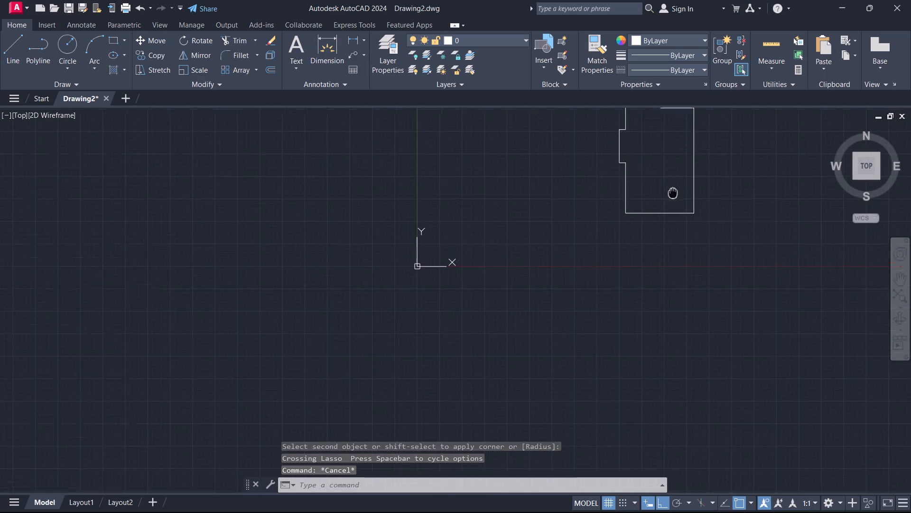
{"action": "middle_click_drag", "start_coordinate": [661, 222], "coordinate": [589, 363]}
{"action": "middle_click_drag", "start_coordinate": [614, 292], "coordinate": [483, 294]}
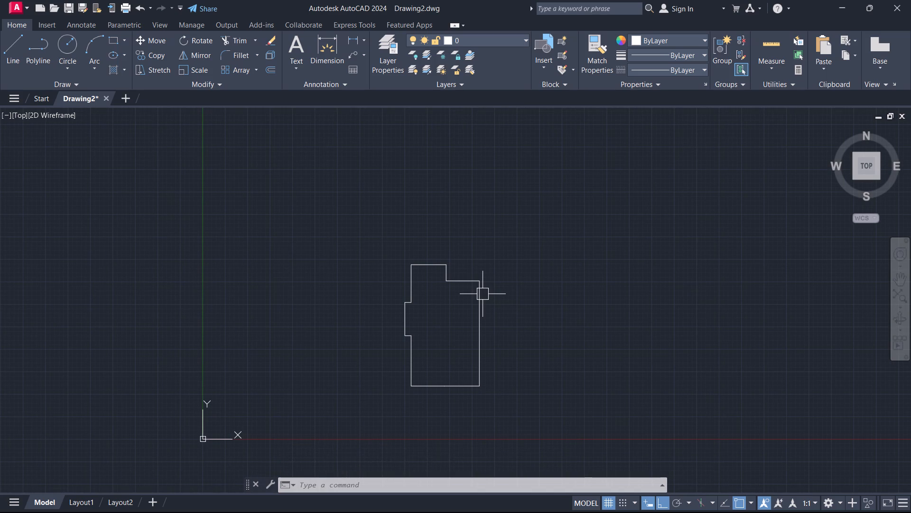
{"action": "scroll", "coordinate": [483, 294], "scroll_direction": "up", "scroll_amount": 1}
{"action": "scroll", "coordinate": [393, 289], "scroll_direction": "up", "scroll_amount": 3}
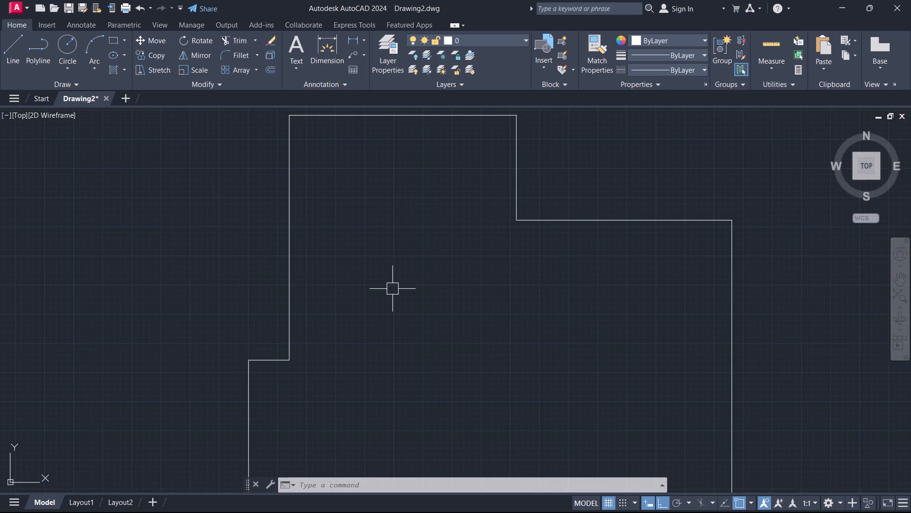
{"action": "type", "text": "O"}
{"action": "key", "text": "space"}
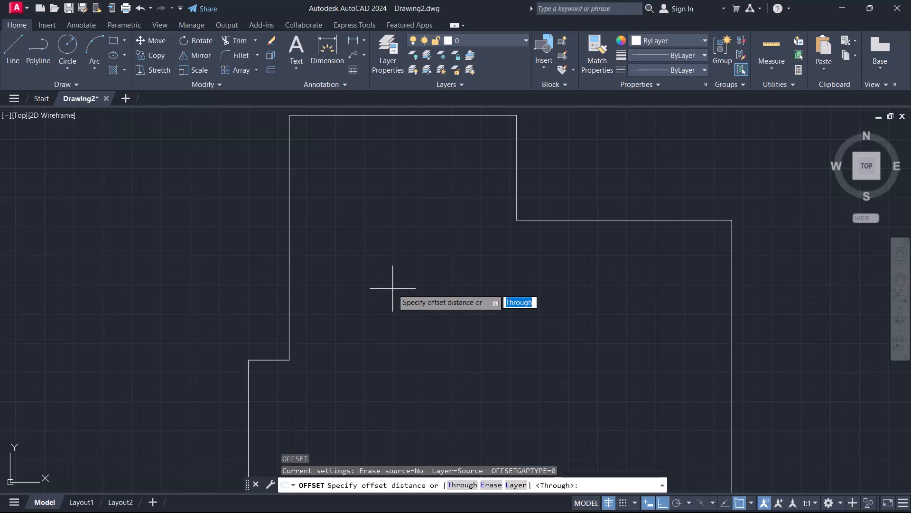
{"action": "key", "text": "9"}
{"action": "key", "text": "Return"}
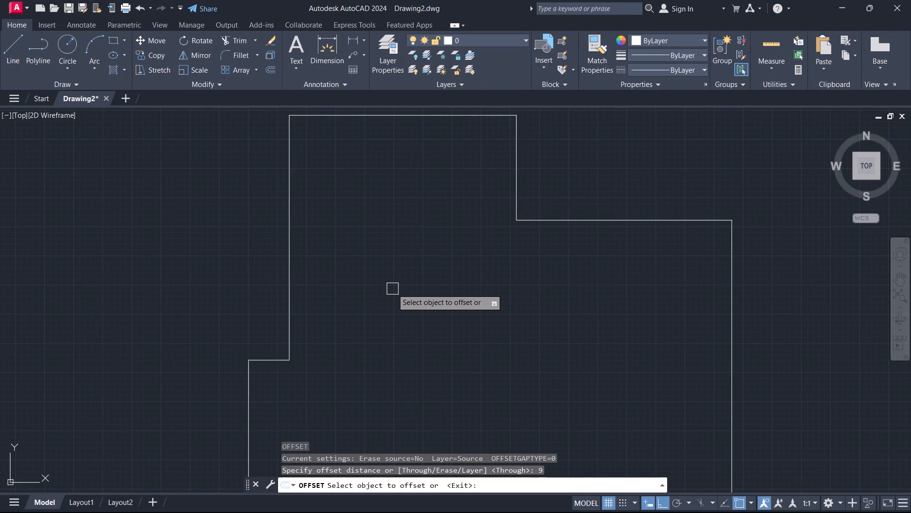
{"action": "left_click", "coordinate": [401, 119]}
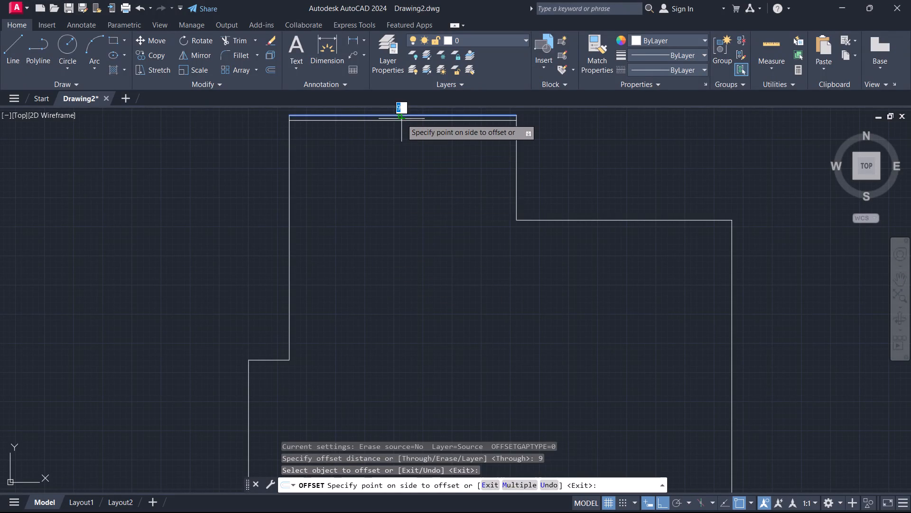
{"action": "left_click", "coordinate": [404, 156]}
{"action": "left_click", "coordinate": [521, 168]}
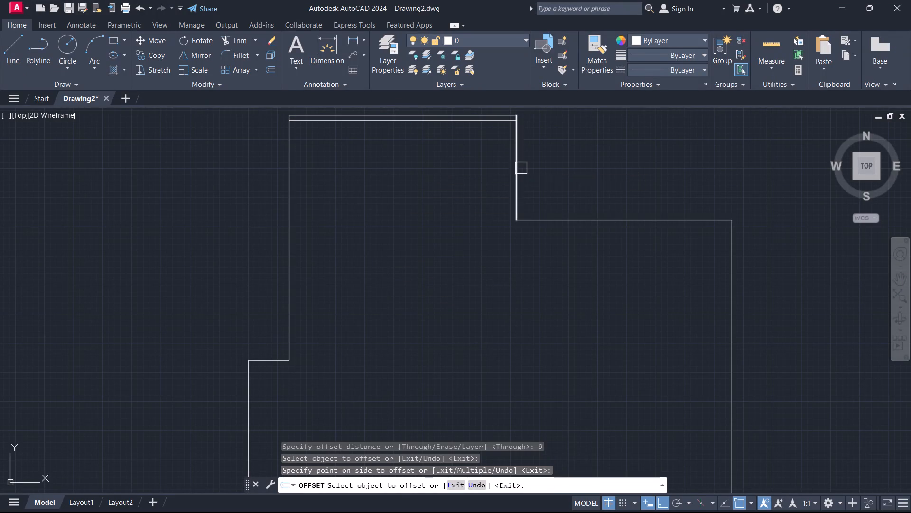
{"action": "left_click", "coordinate": [484, 174]}
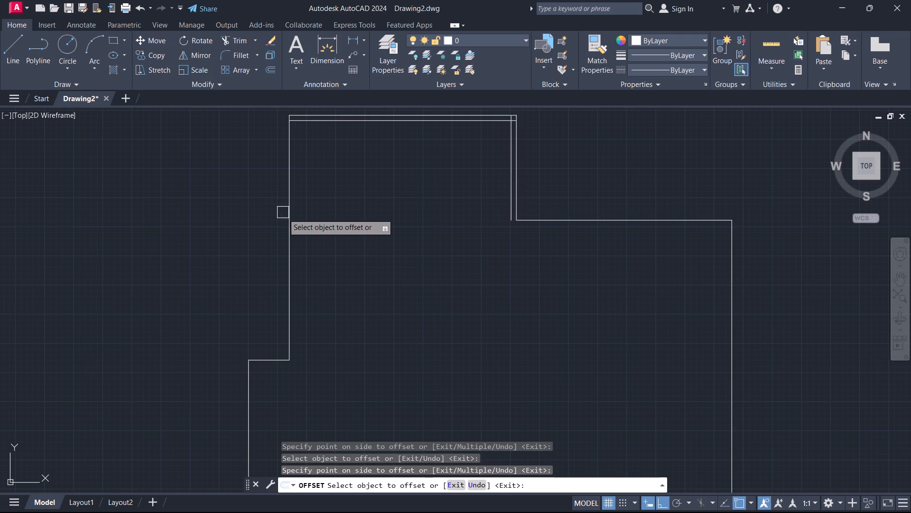
{"action": "left_click", "coordinate": [284, 214]}
{"action": "left_click", "coordinate": [308, 218]}
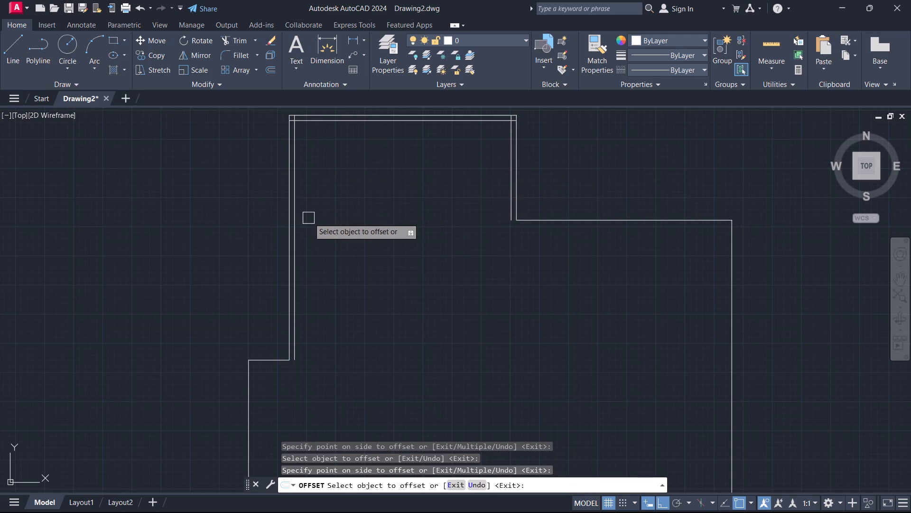
{"action": "key", "text": "Escape"}
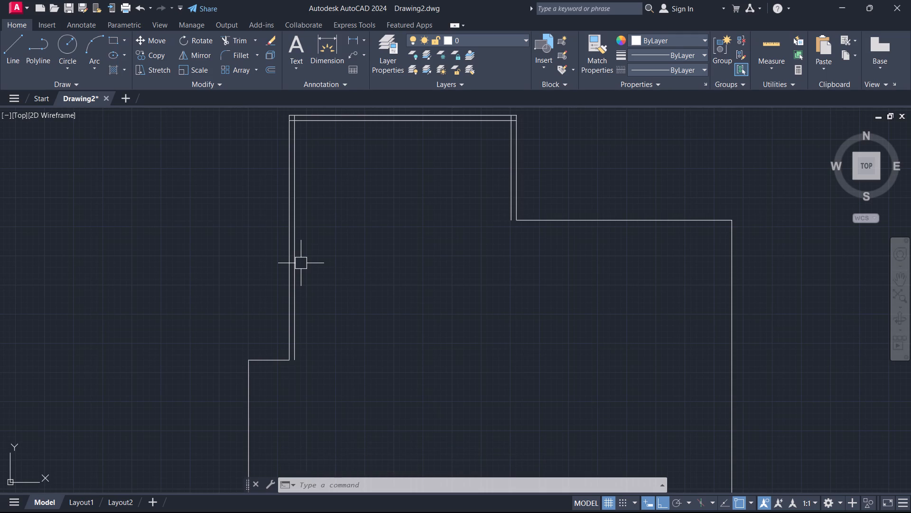
{"action": "key", "text": "Escape"}
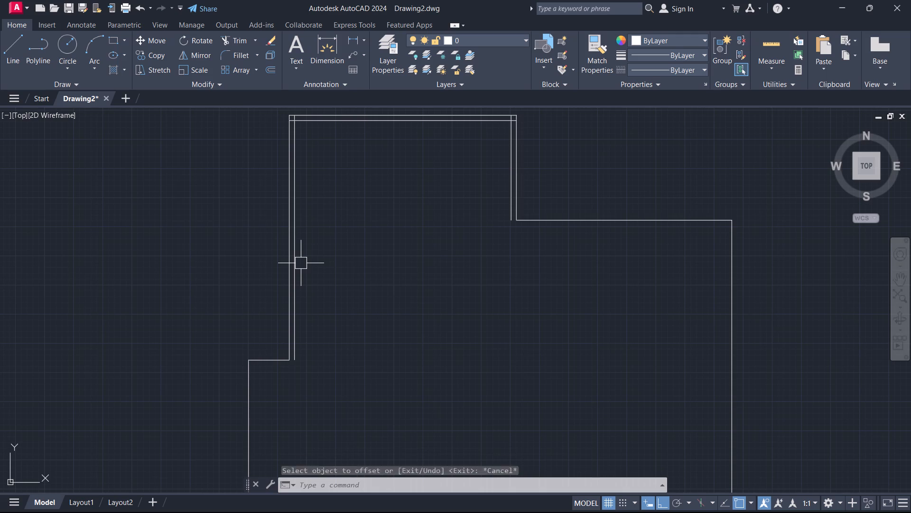
{"action": "key", "text": "Escape"}
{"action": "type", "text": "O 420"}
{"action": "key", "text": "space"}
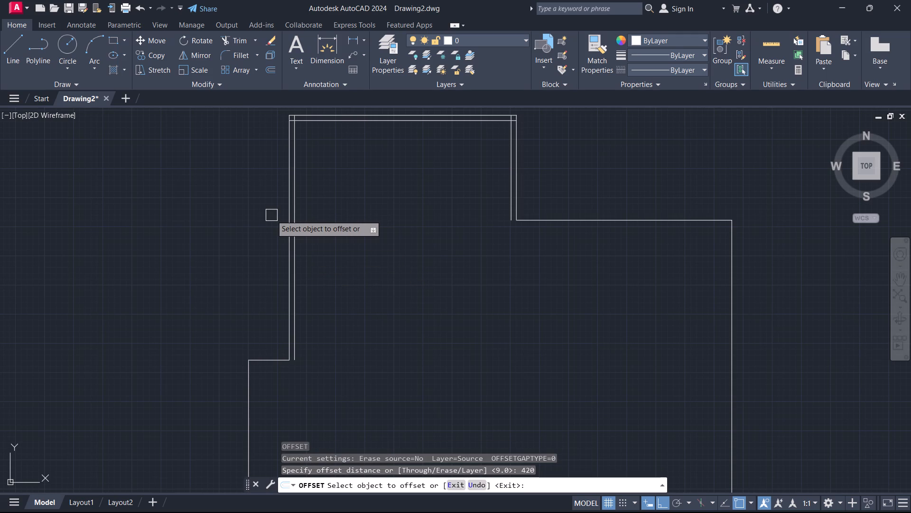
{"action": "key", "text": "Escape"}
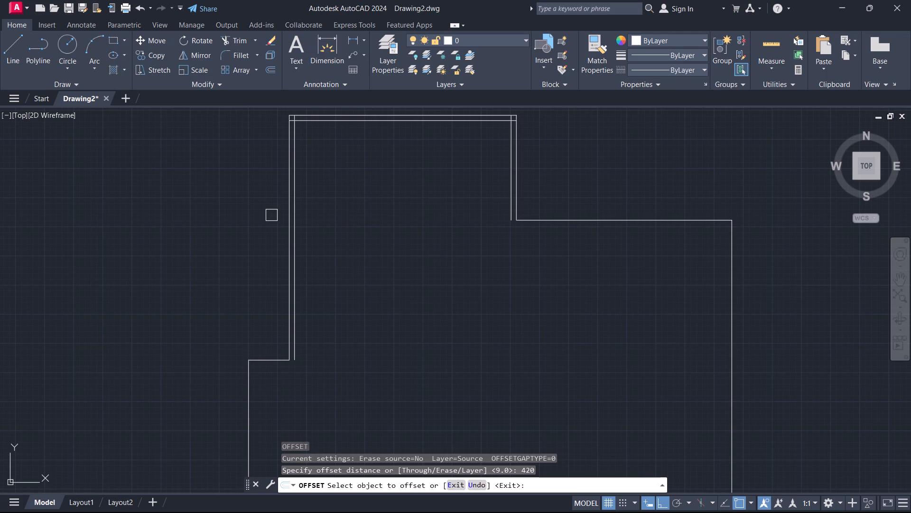
Offset the short 70 horizontal edge at the left step 9 downward into the outline.
{"action": "key", "text": "o"}
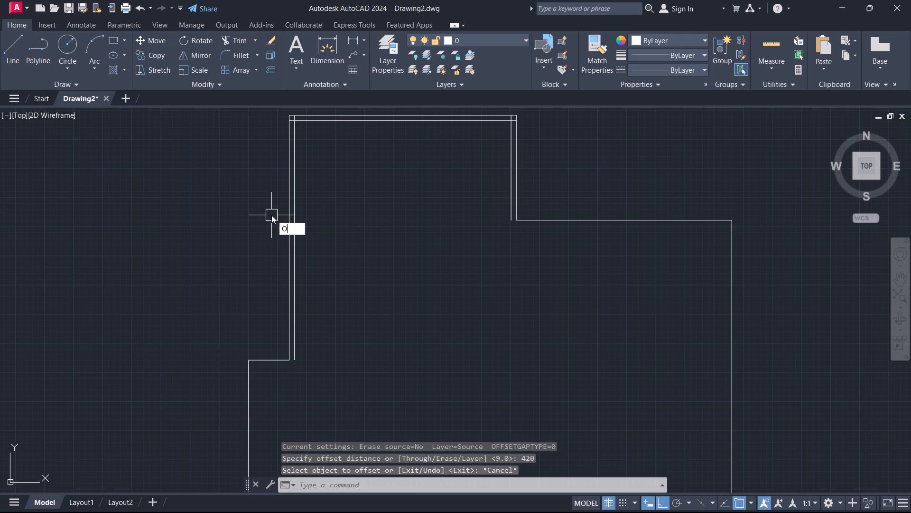
{"action": "key", "text": "space"}
{"action": "key", "text": "9"}
{"action": "key", "text": "Return"}
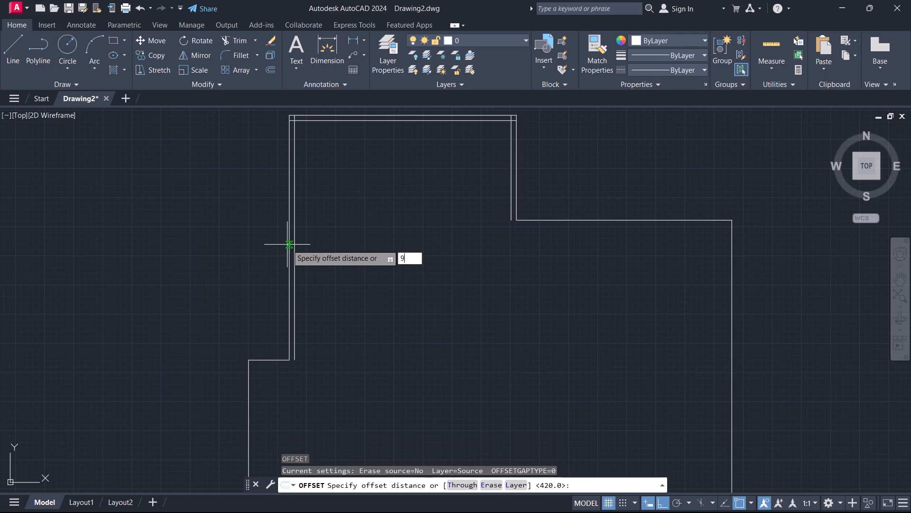
{"action": "left_click", "coordinate": [257, 362]}
{"action": "left_click", "coordinate": [265, 389]}
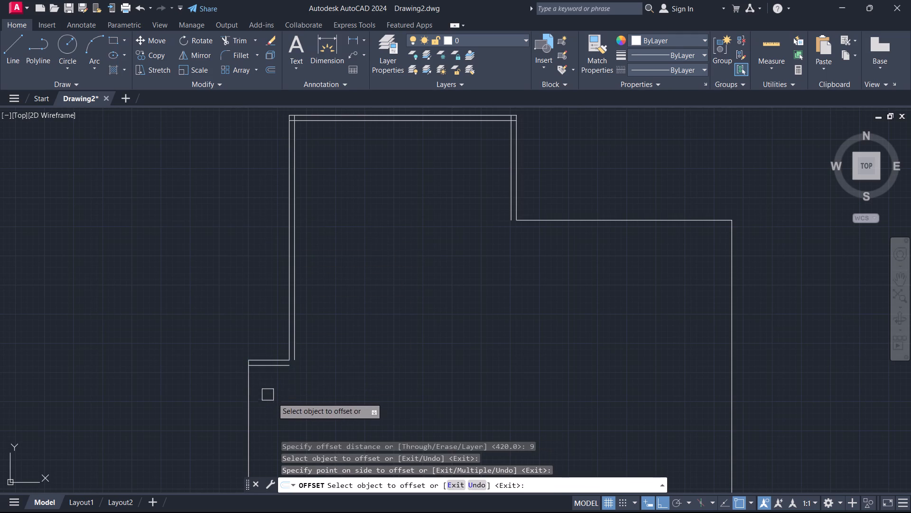
{"action": "key", "text": "Escape"}
{"action": "key", "text": "Escape"}
Extend the offset line below the 70 edge across the plan to the outline's far right vertical edge.
{"action": "type", "text": "EX"}
{"action": "key", "text": "space"}
{"action": "key", "text": "space"}
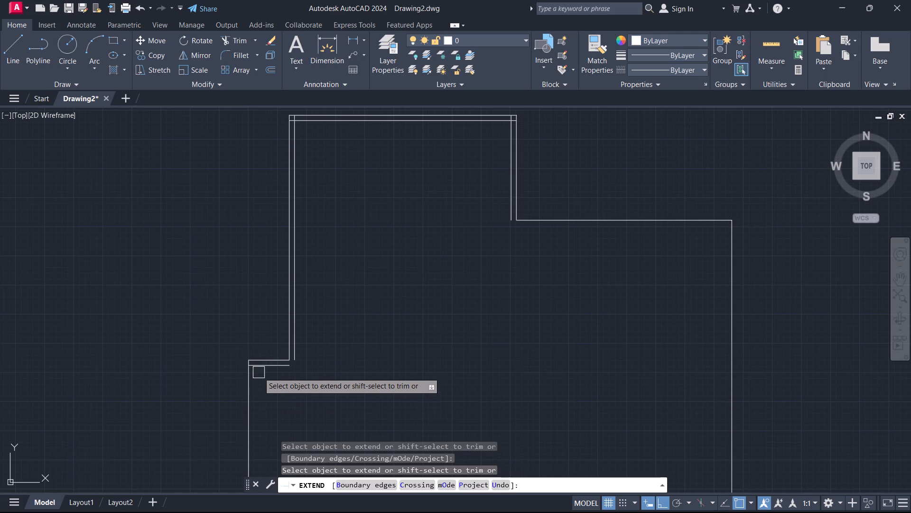
{"action": "left_click", "coordinate": [273, 370]}
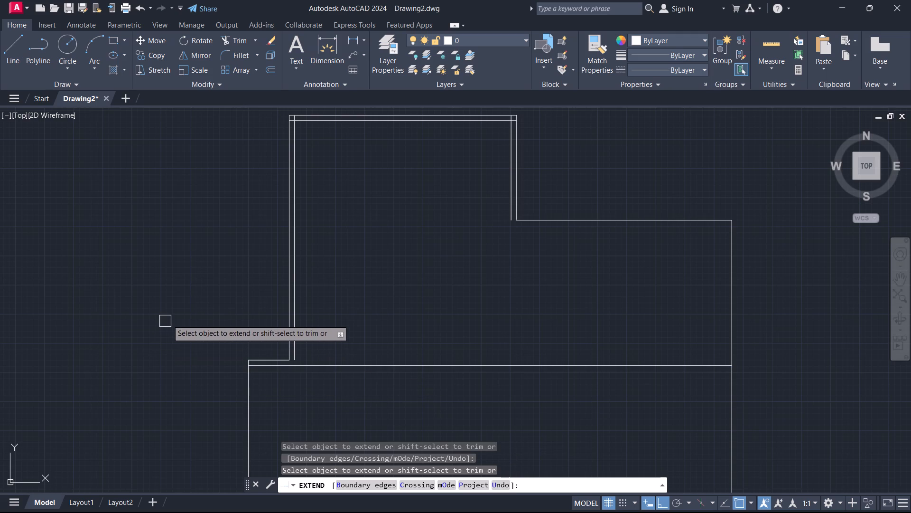
{"action": "key", "text": "Escape"}
Extend the 180 vertical edge and its inner offset line down to the long horizontal line using a fence.
{"action": "key", "text": "space"}
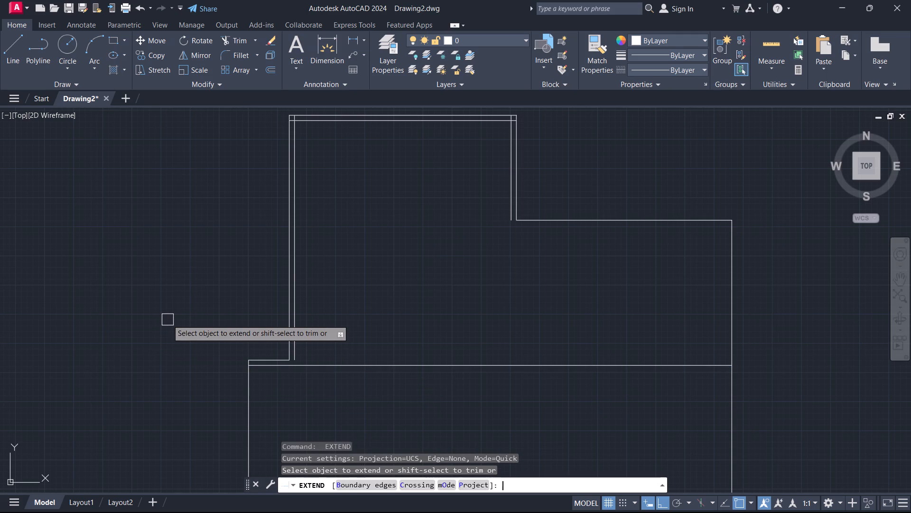
{"action": "key", "text": "space"}
{"action": "left_click", "coordinate": [379, 211]}
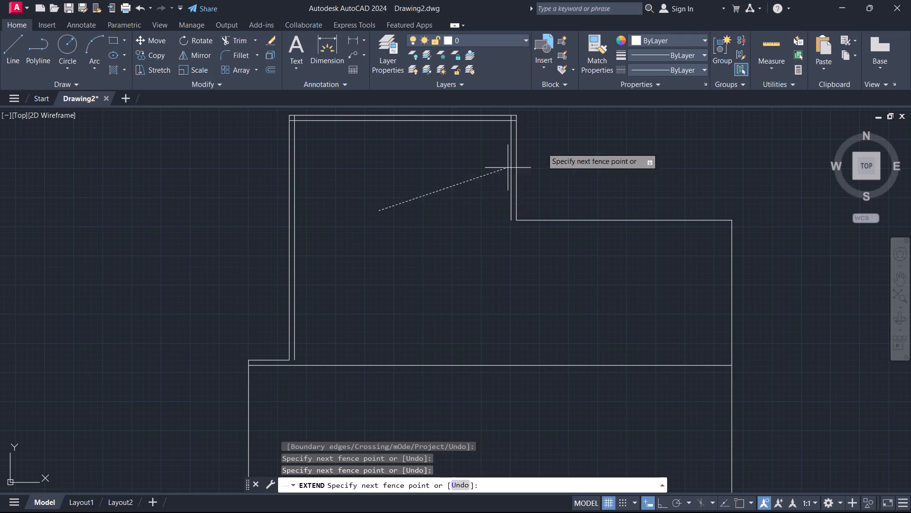
{"action": "left_click", "coordinate": [627, 150]}
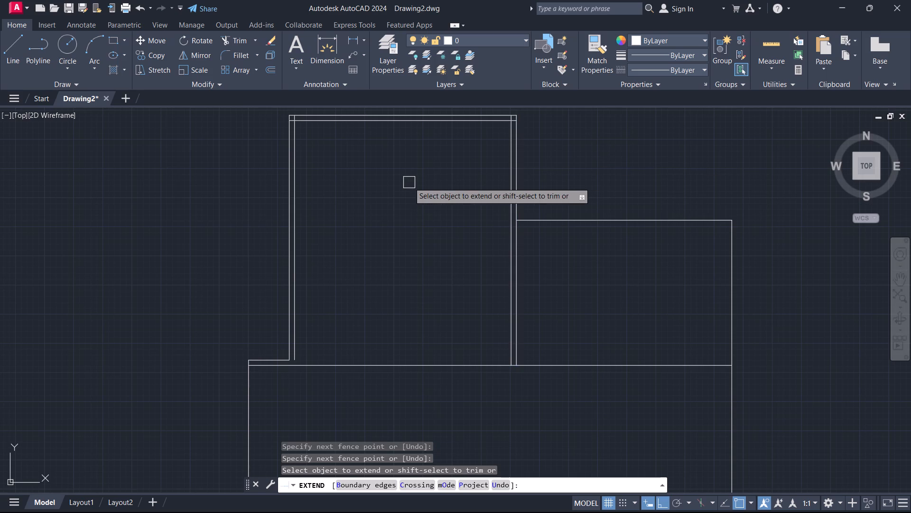
{"action": "key", "text": "Escape"}
Offset the horizontal edge at the upper-right step 9 downward into the outline.
{"action": "type", "text": "O"}
{"action": "key", "text": "space"}
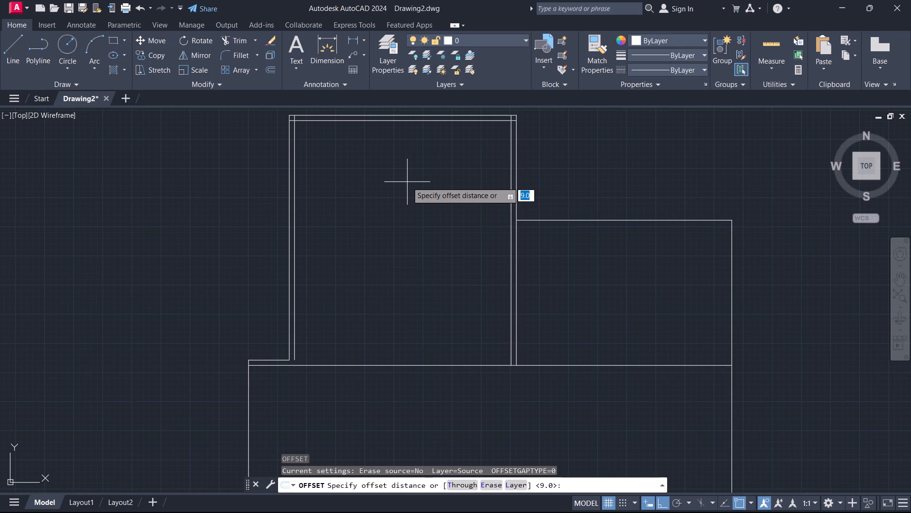
{"action": "key", "text": "9"}
{"action": "key", "text": "Return"}
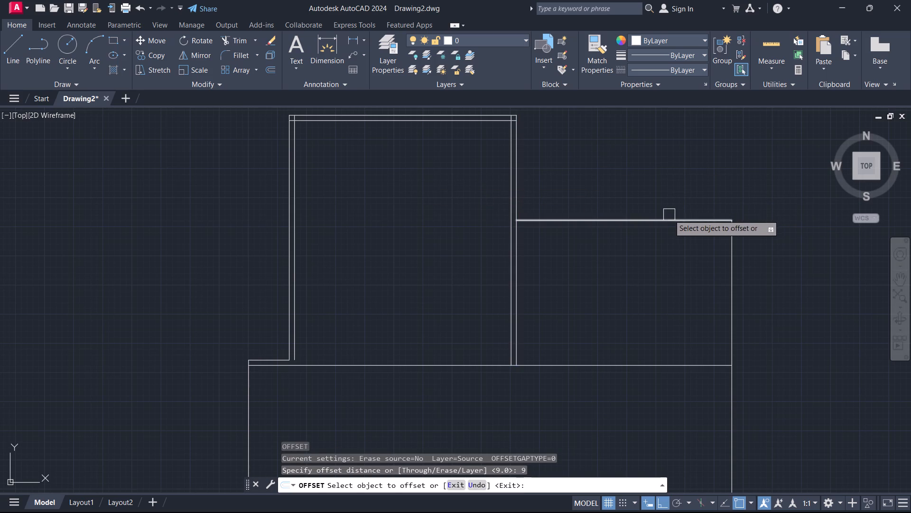
{"action": "left_click", "coordinate": [648, 223]}
{"action": "left_click", "coordinate": [645, 249]}
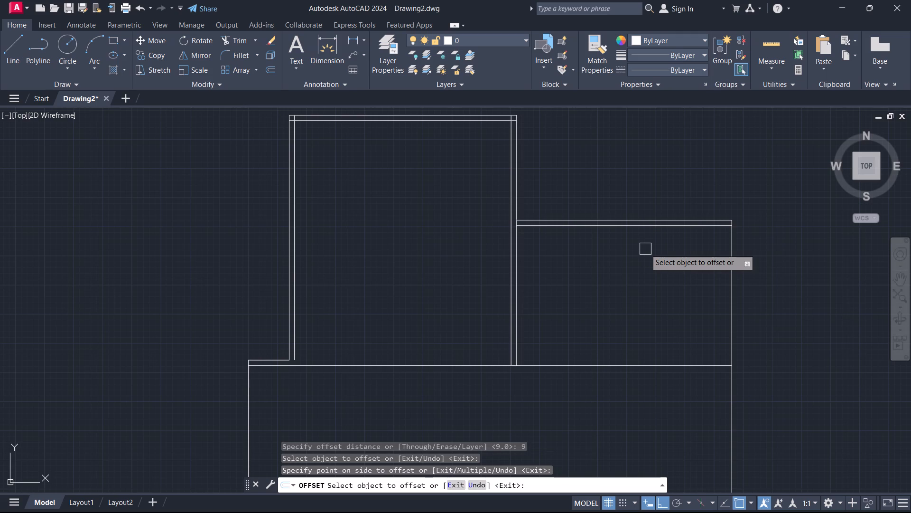
{"action": "key", "text": "Escape"}
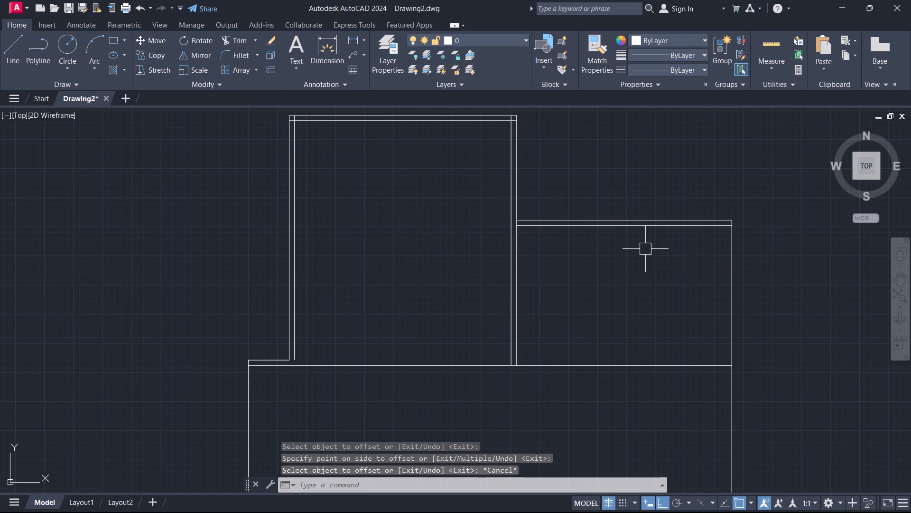
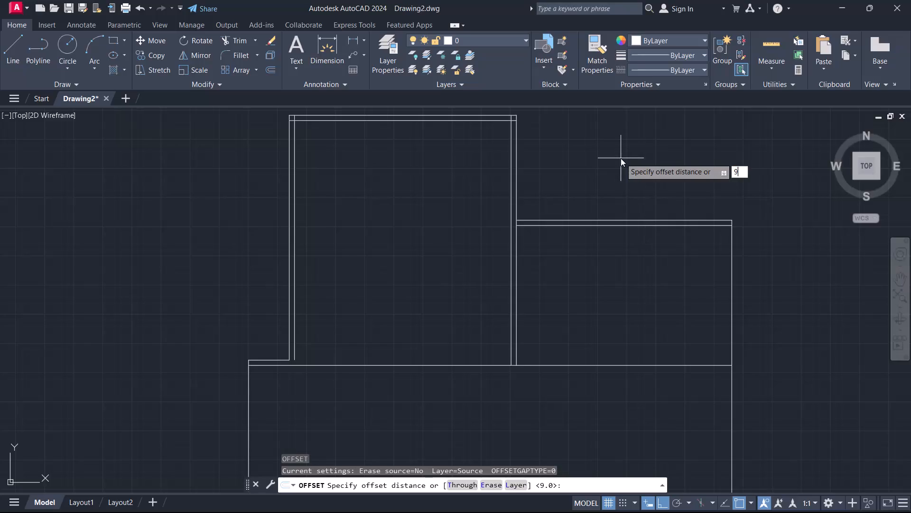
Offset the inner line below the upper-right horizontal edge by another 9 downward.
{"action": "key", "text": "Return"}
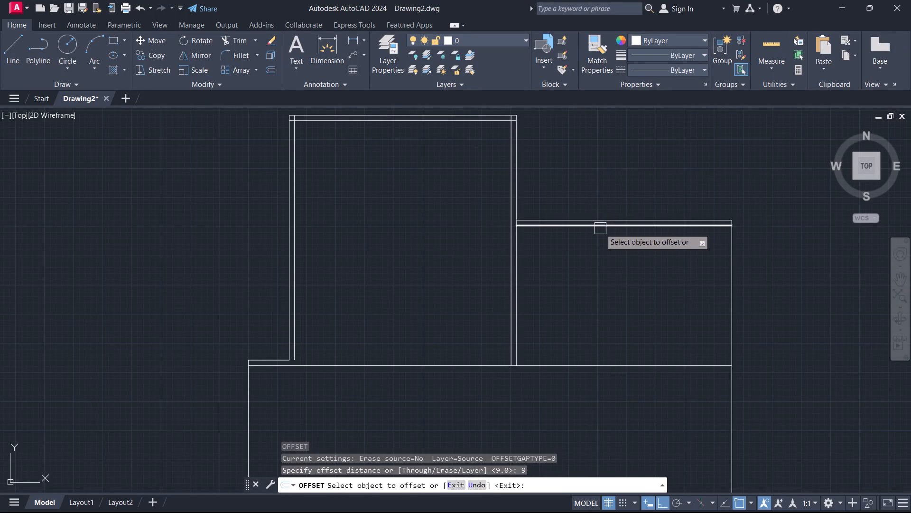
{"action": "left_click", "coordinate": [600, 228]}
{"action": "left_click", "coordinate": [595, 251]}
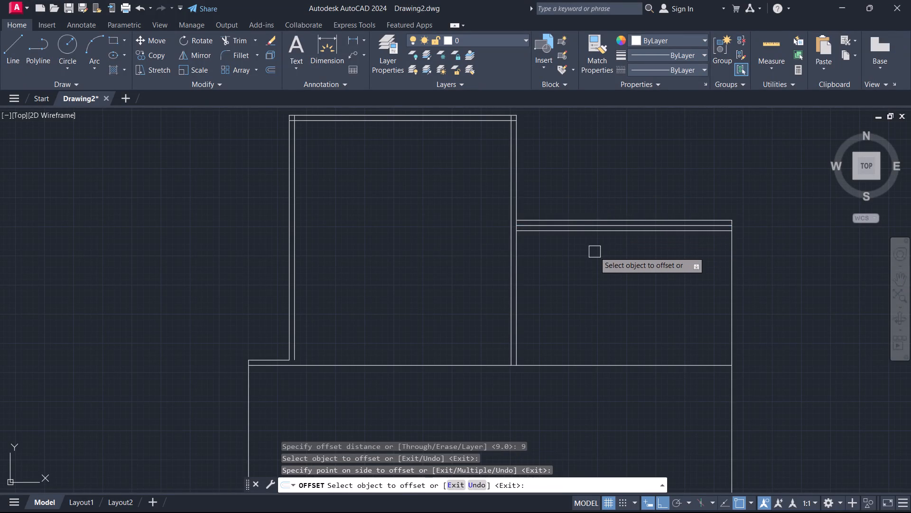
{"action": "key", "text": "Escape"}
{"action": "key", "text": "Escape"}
Delete the two offset lines below the upper-right horizontal edge.
{"action": "left_click", "coordinate": [595, 253]}
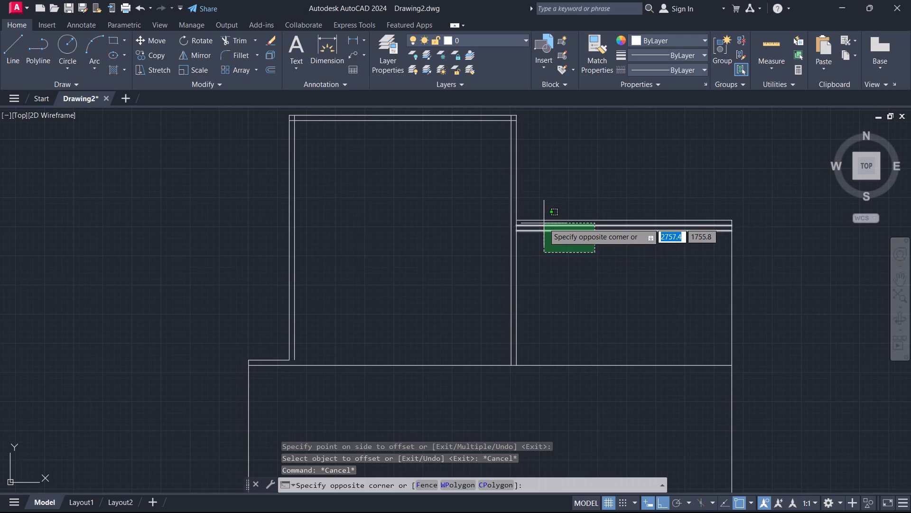
{"action": "left_click", "coordinate": [544, 223]}
{"action": "key", "text": "Delete"}
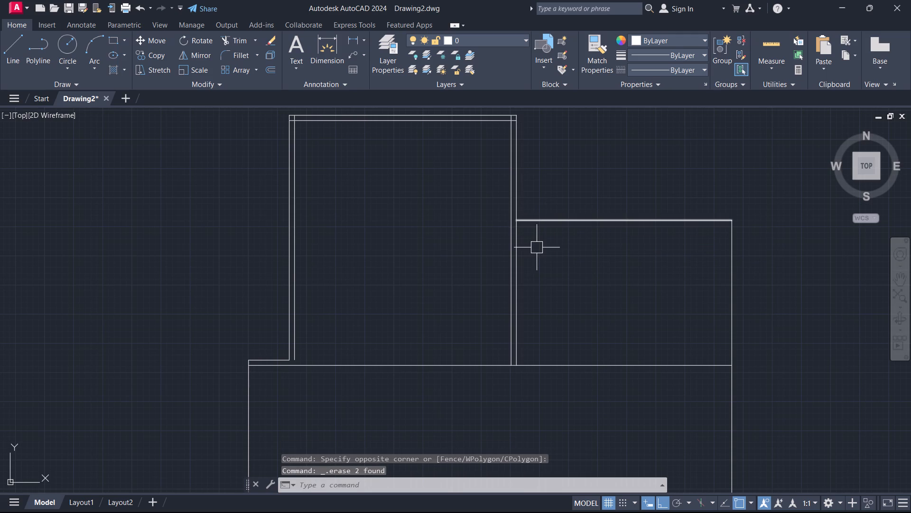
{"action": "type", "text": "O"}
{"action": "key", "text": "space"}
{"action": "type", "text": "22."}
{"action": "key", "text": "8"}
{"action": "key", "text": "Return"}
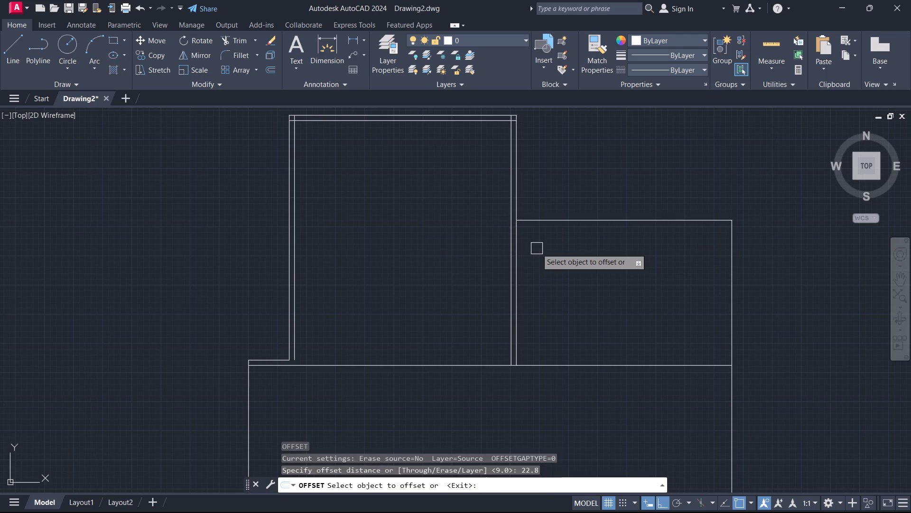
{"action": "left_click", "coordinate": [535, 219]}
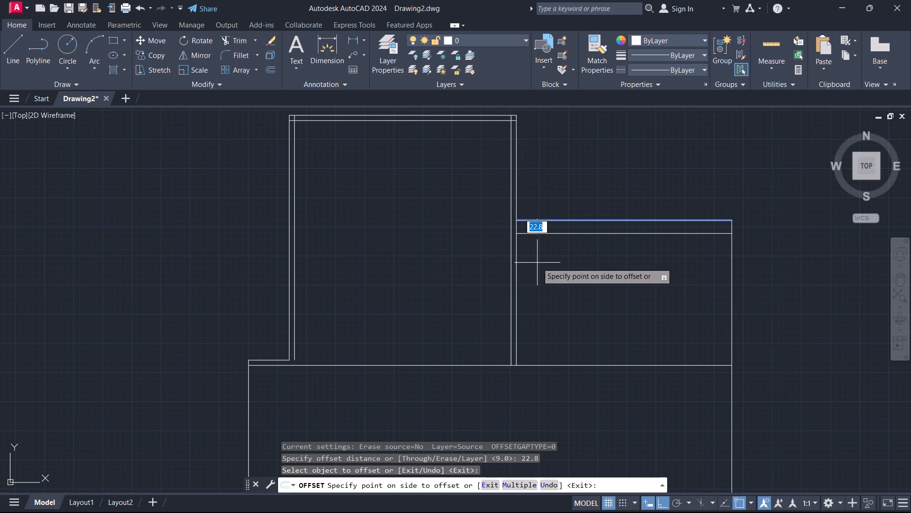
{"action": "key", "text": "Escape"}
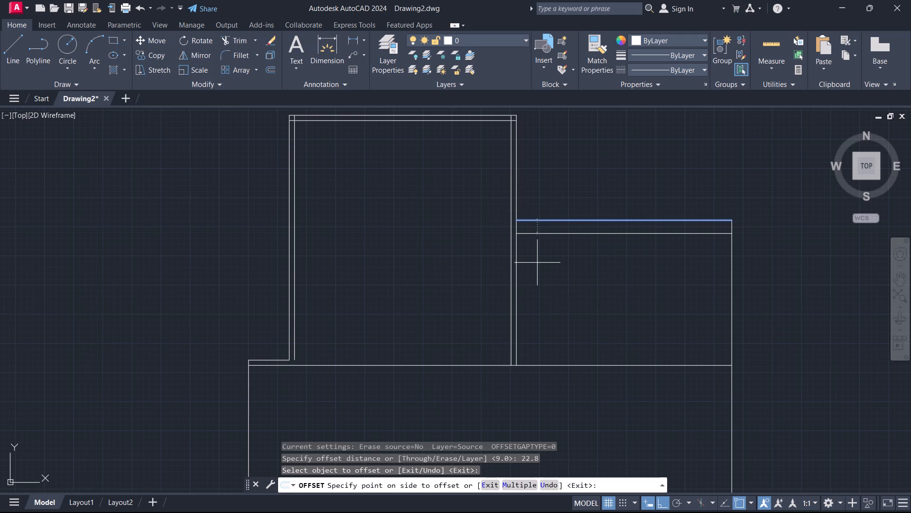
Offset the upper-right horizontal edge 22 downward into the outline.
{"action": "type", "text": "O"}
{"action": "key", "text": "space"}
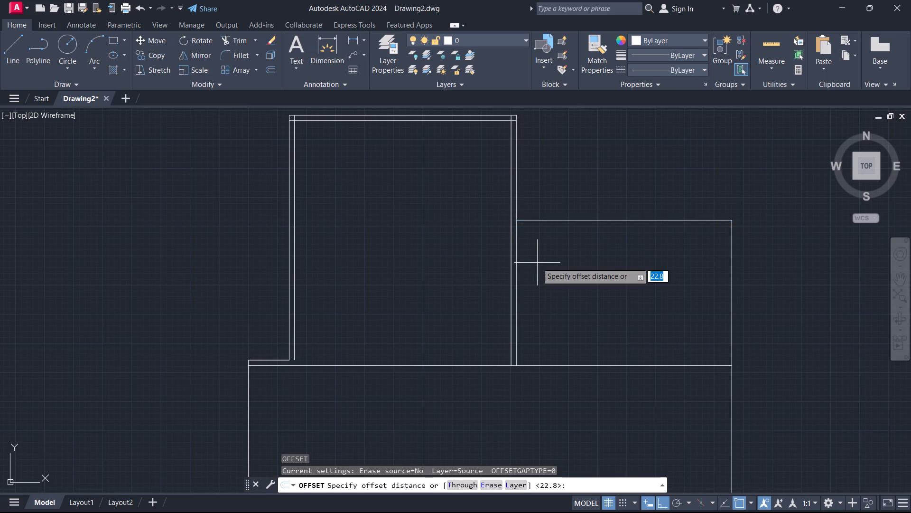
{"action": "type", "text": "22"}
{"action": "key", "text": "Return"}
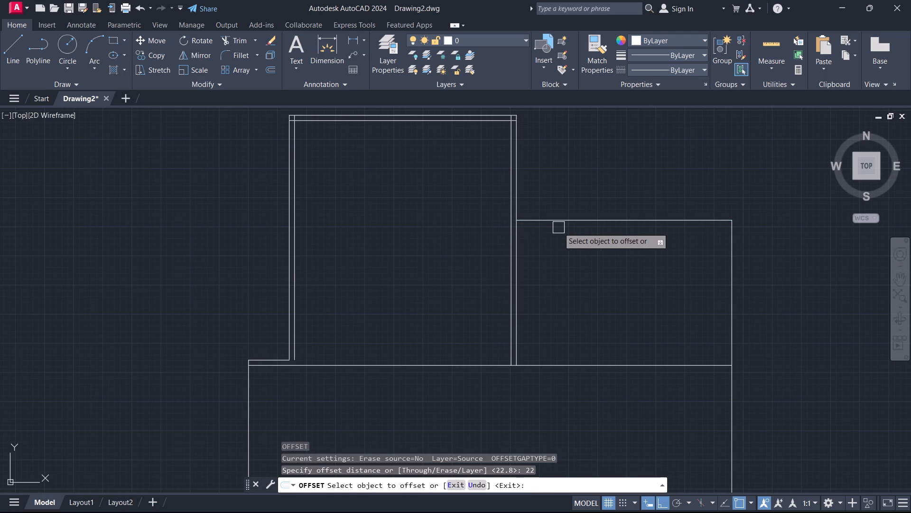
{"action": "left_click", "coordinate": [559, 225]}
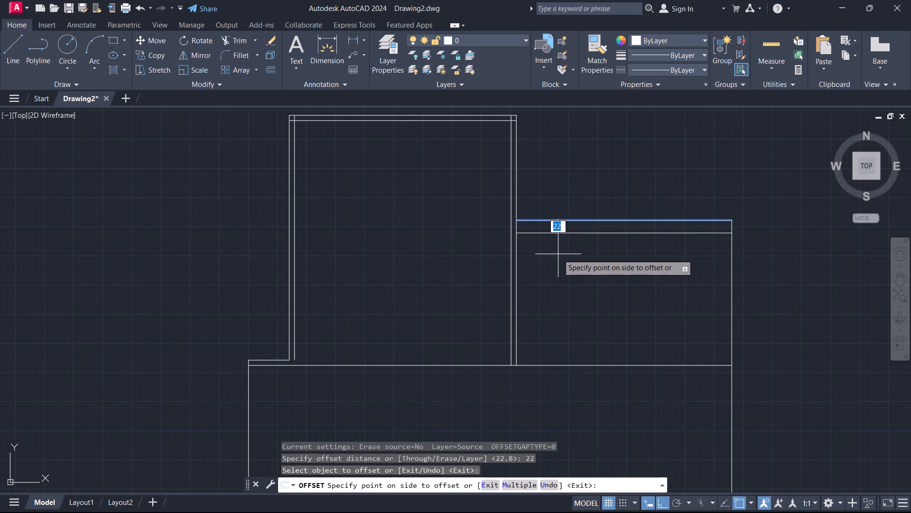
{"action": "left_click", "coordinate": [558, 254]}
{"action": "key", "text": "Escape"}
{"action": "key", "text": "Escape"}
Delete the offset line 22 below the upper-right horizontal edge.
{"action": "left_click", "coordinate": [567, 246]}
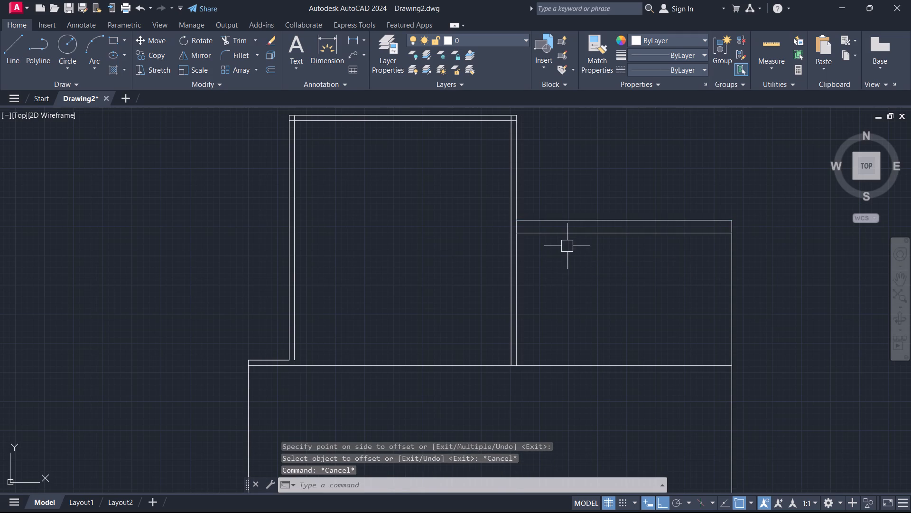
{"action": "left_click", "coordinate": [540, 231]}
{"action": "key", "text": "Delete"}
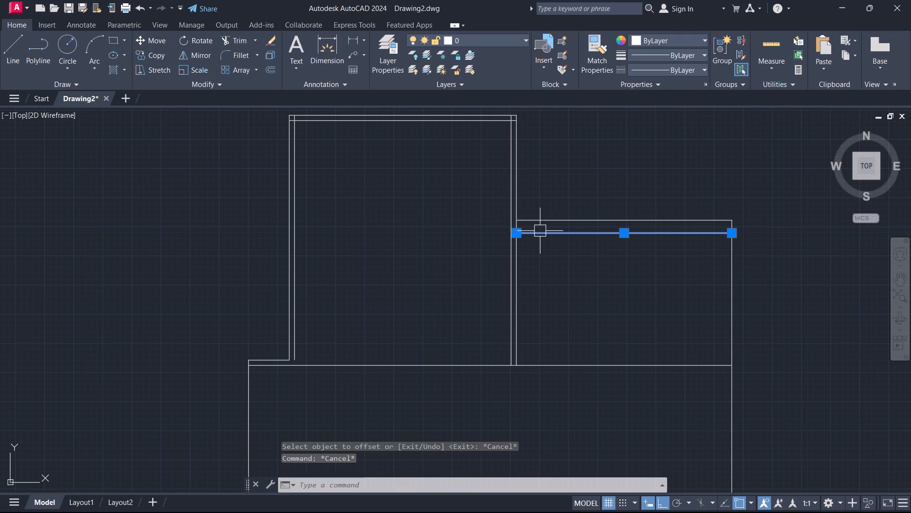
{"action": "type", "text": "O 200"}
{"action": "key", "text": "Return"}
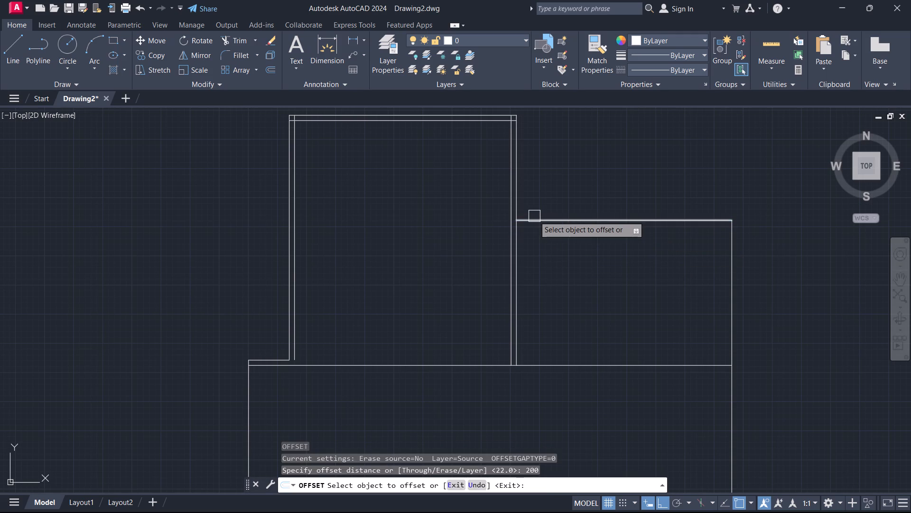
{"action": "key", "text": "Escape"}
Offset the upper-right horizontal edge 20 downward into the outline.
{"action": "type", "text": "O 2"}
{"action": "key", "text": "0"}
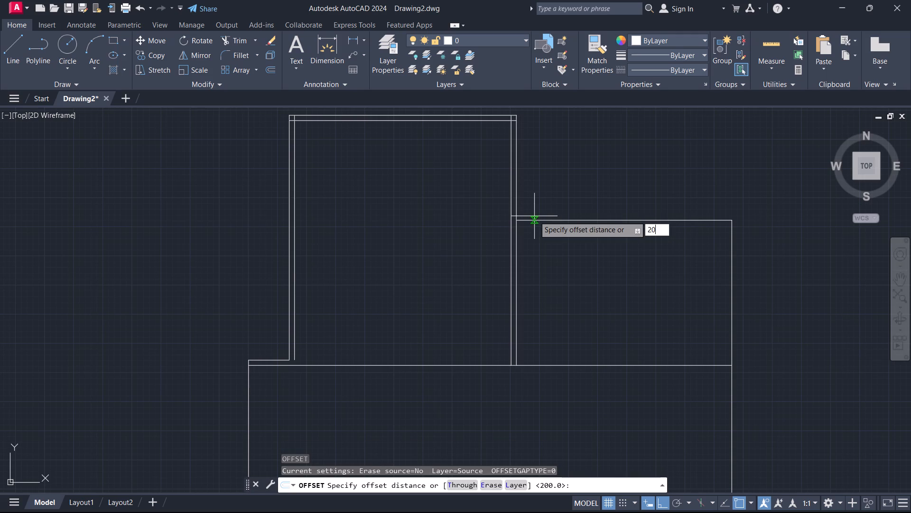
{"action": "key", "text": "Return"}
{"action": "left_click", "coordinate": [534, 216]}
{"action": "left_click", "coordinate": [539, 262]}
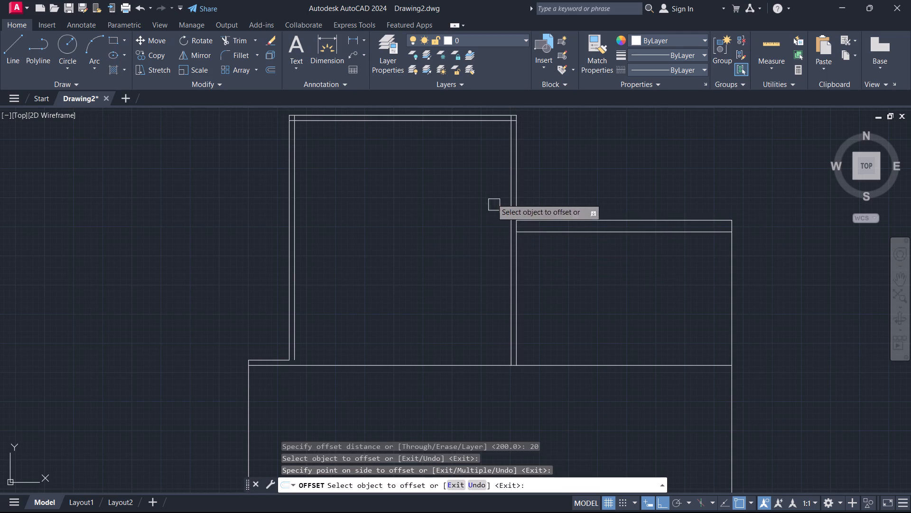
Offset the outer right, top and left edges of the tall upper room 20 inward.
{"action": "left_click", "coordinate": [521, 163]}
{"action": "left_click", "coordinate": [466, 170]}
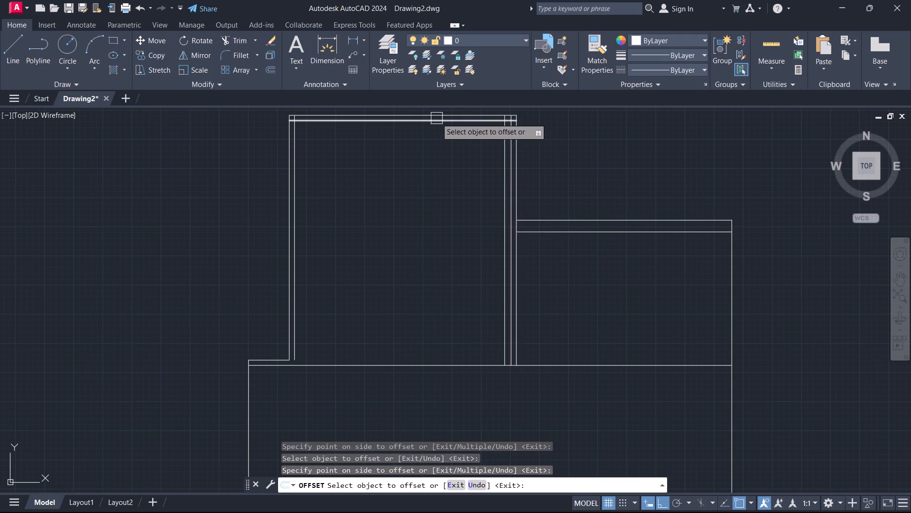
{"action": "left_click", "coordinate": [434, 113]}
{"action": "left_click", "coordinate": [447, 159]}
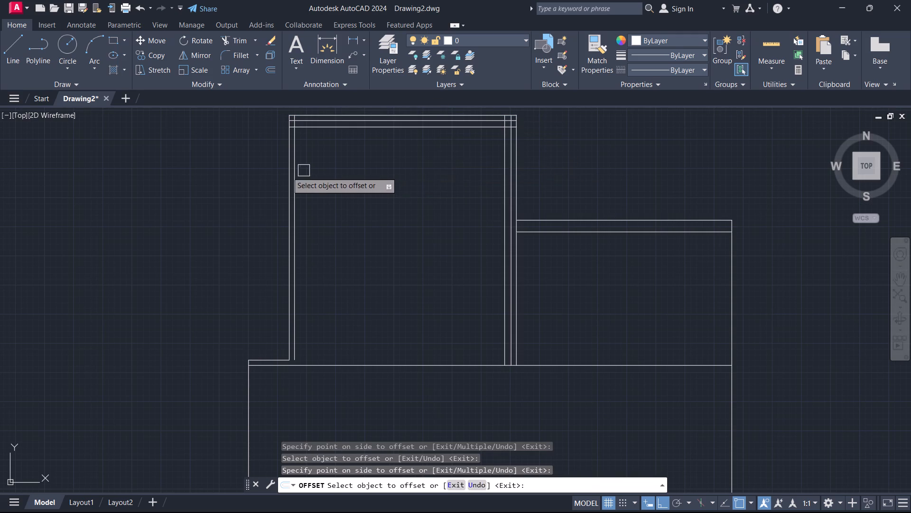
{"action": "left_click", "coordinate": [285, 186]}
{"action": "left_click", "coordinate": [362, 201]}
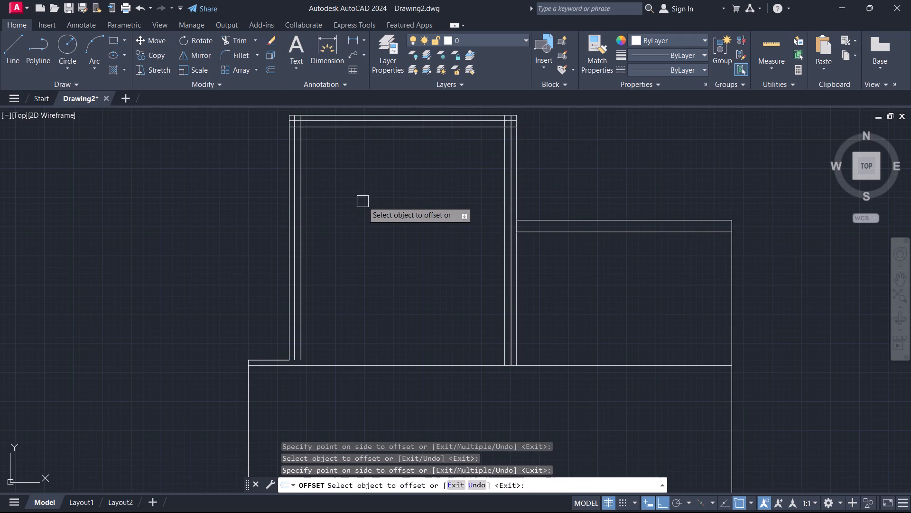
{"action": "key", "text": "Escape"}
{"action": "key", "text": "Escape"}
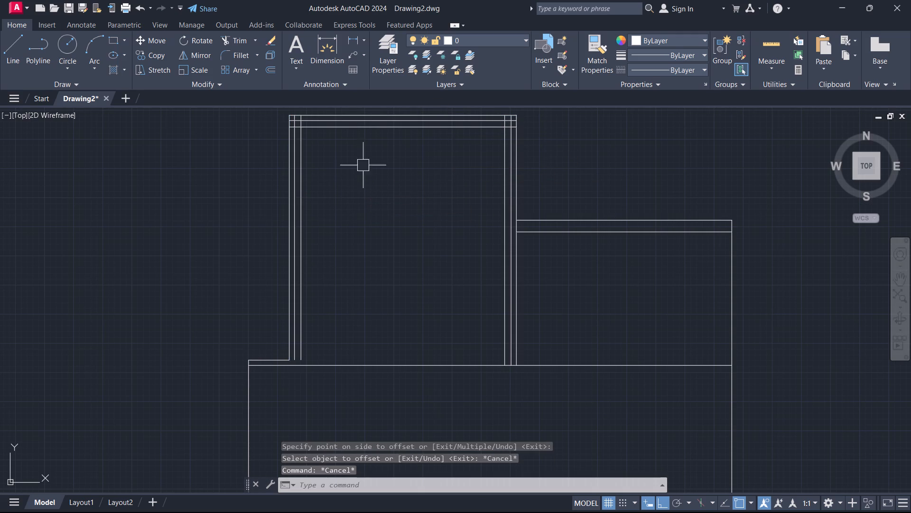
Delete the three 9 offset lines lying between the outer edges and the 20 offset lines of the upper room.
{"action": "scroll", "coordinate": [349, 117], "scroll_direction": "up", "scroll_amount": 1, "text": "ctrl"}
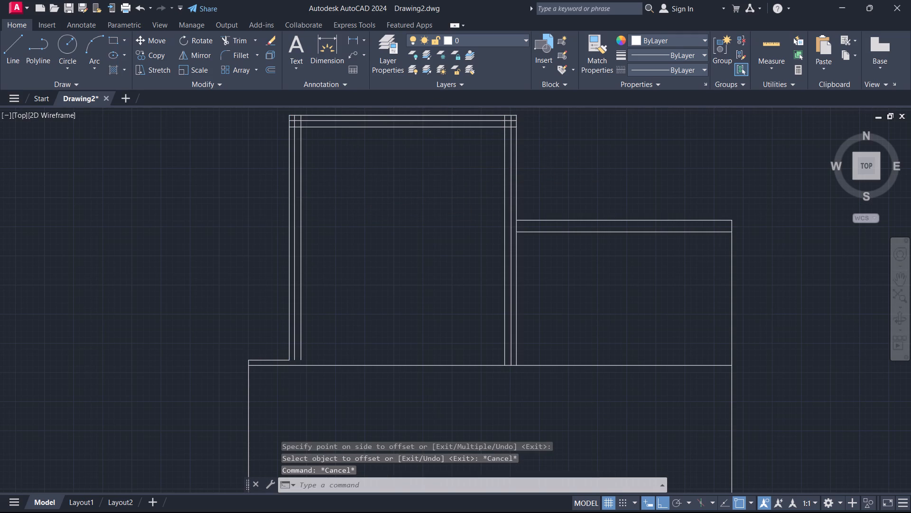
{"action": "left_click", "coordinate": [345, 125]}
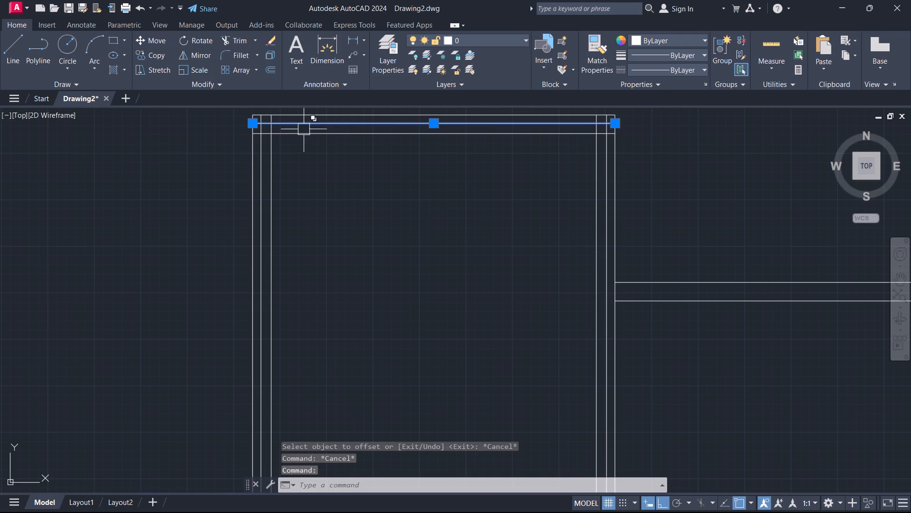
{"action": "left_click", "coordinate": [263, 134]}
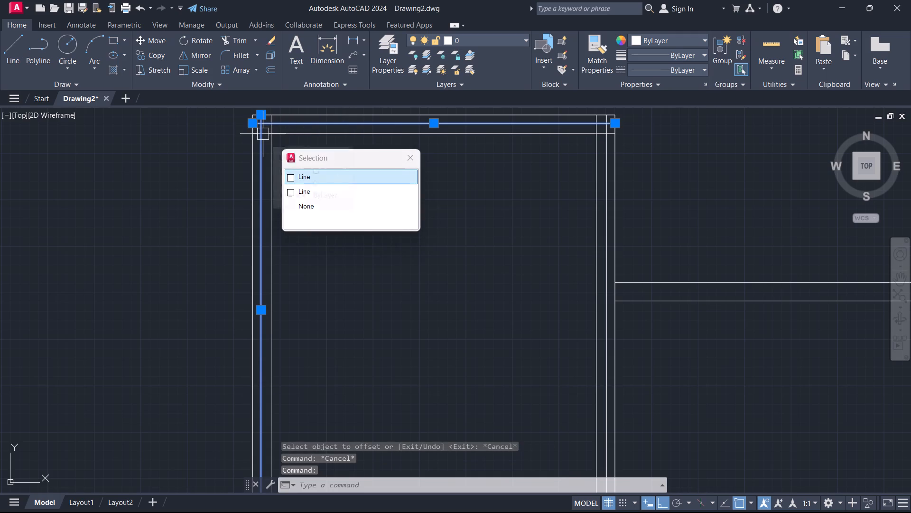
{"action": "left_click", "coordinate": [604, 178]}
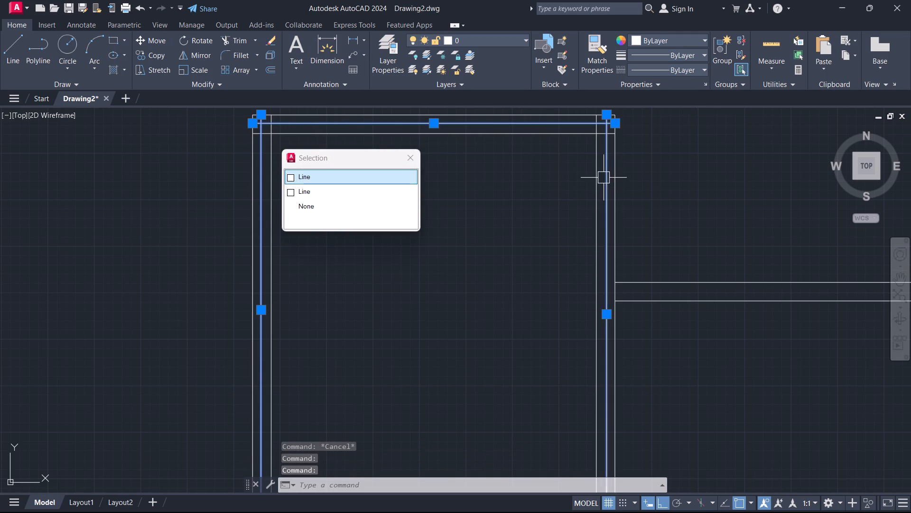
{"action": "key", "text": "Delete"}
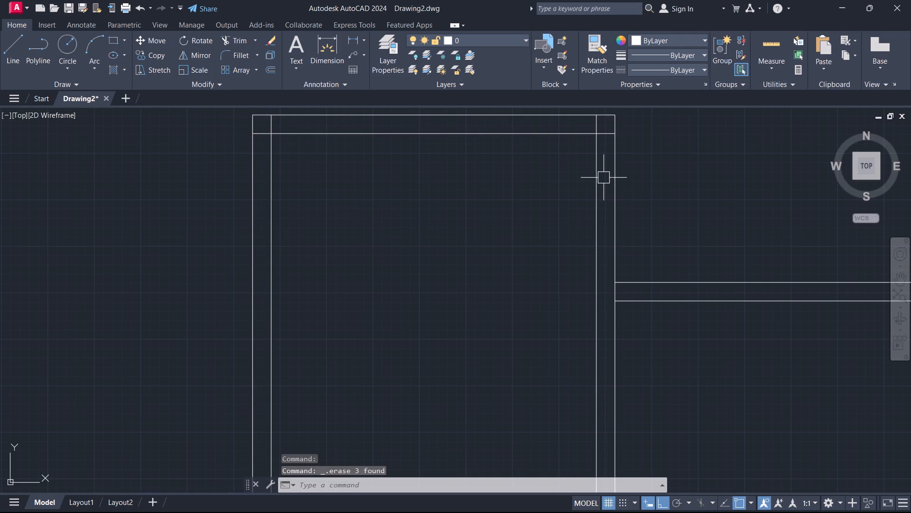
Delete the long horizontal line crossing the plan below the upper room.
{"action": "scroll", "coordinate": [604, 178], "scroll_direction": "down", "scroll_amount": 2}
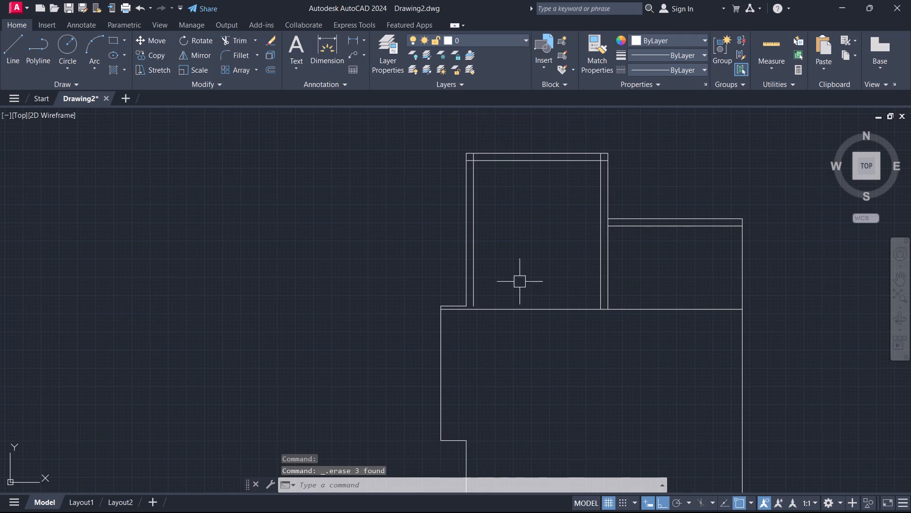
{"action": "left_click", "coordinate": [543, 336]}
{"action": "left_click", "coordinate": [514, 263]}
{"action": "key", "text": "Delete"}
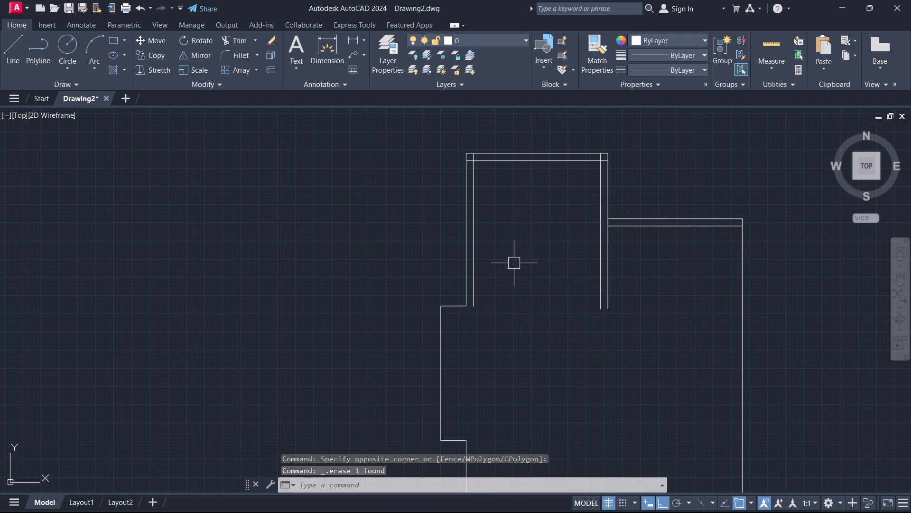
Offset the short 70 horizontal edge at the left step 20 downward into the outline.
{"action": "type", "text": "O"}
{"action": "key", "text": "space"}
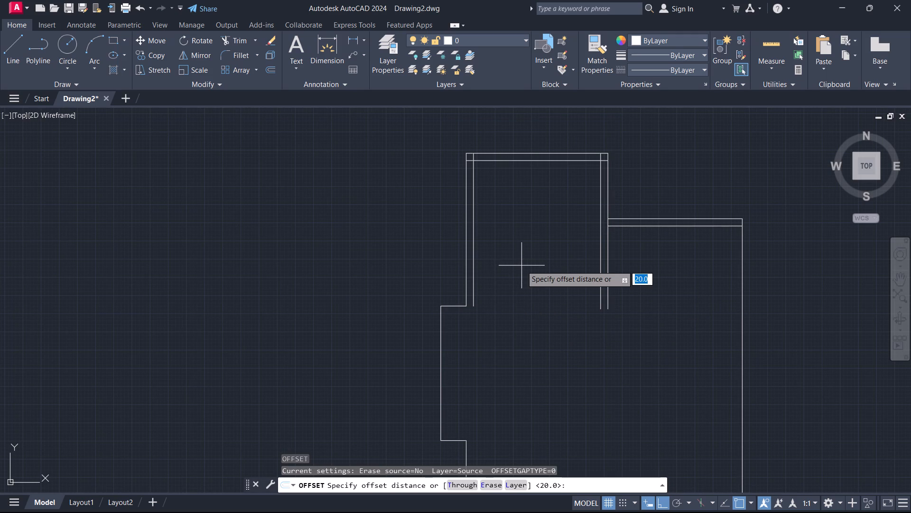
{"action": "key", "text": "space"}
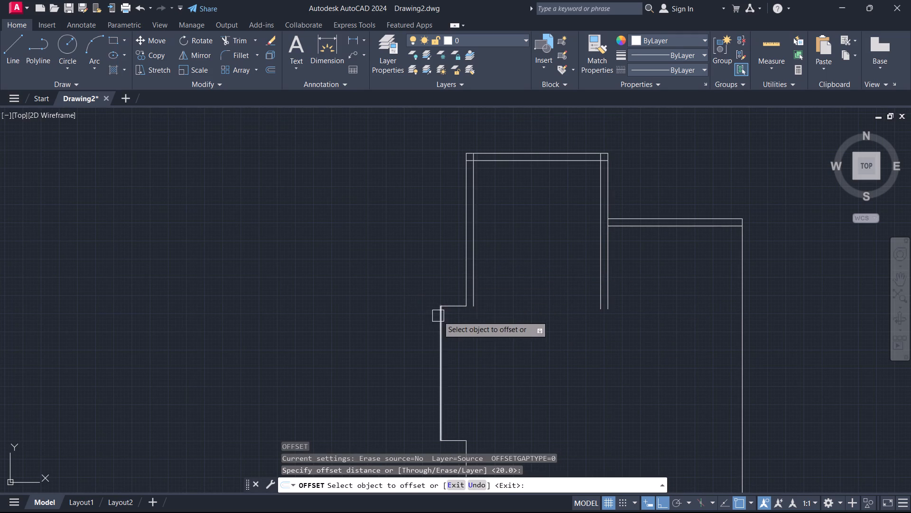
{"action": "scroll", "coordinate": [438, 316], "scroll_direction": "up", "scroll_amount": 2}
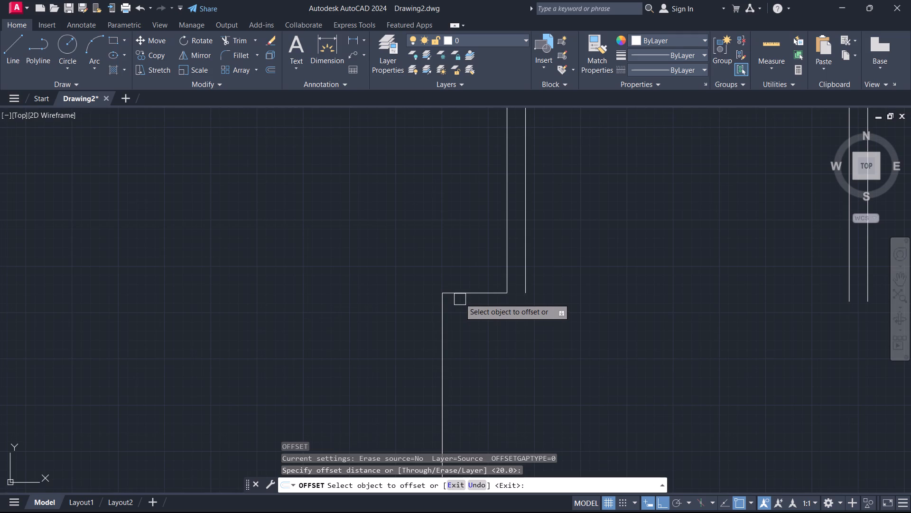
{"action": "left_click", "coordinate": [460, 296]}
{"action": "left_click", "coordinate": [474, 332]}
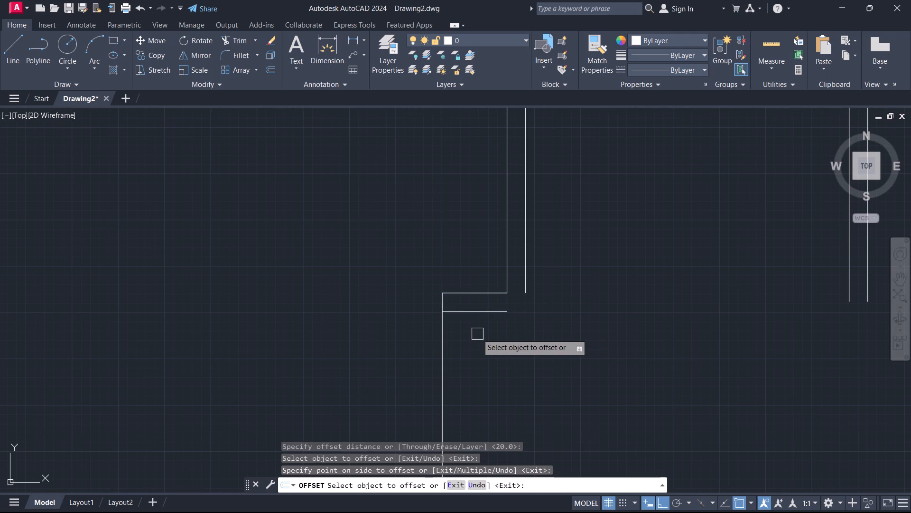
{"action": "key", "text": "Escape"}
Extend the 20 offset line below the left step's short edge across the plan to the outer right edge.
{"action": "type", "text": "EX"}
{"action": "key", "text": "space"}
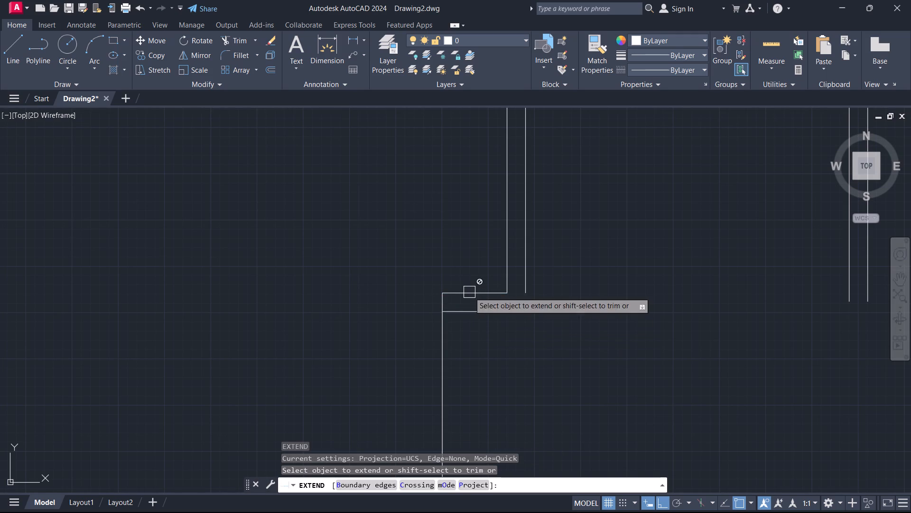
{"action": "left_click", "coordinate": [472, 311]}
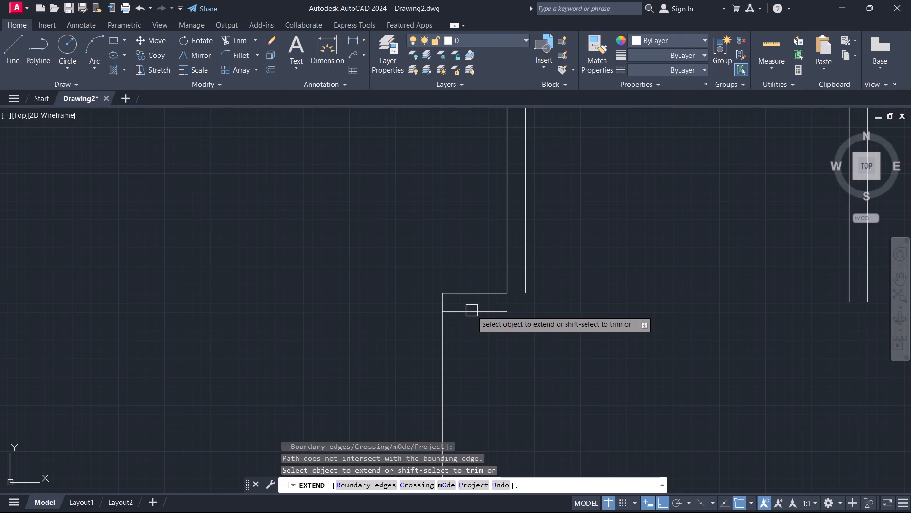
{"action": "scroll", "coordinate": [490, 312], "scroll_direction": "down", "scroll_amount": 5, "text": "ctrl"}
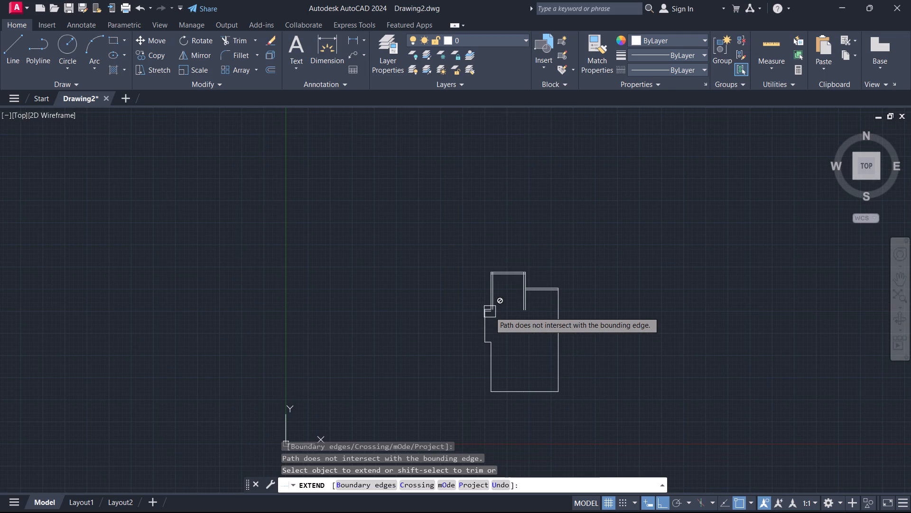
{"action": "scroll", "coordinate": [466, 297], "scroll_direction": "up", "scroll_amount": 2}
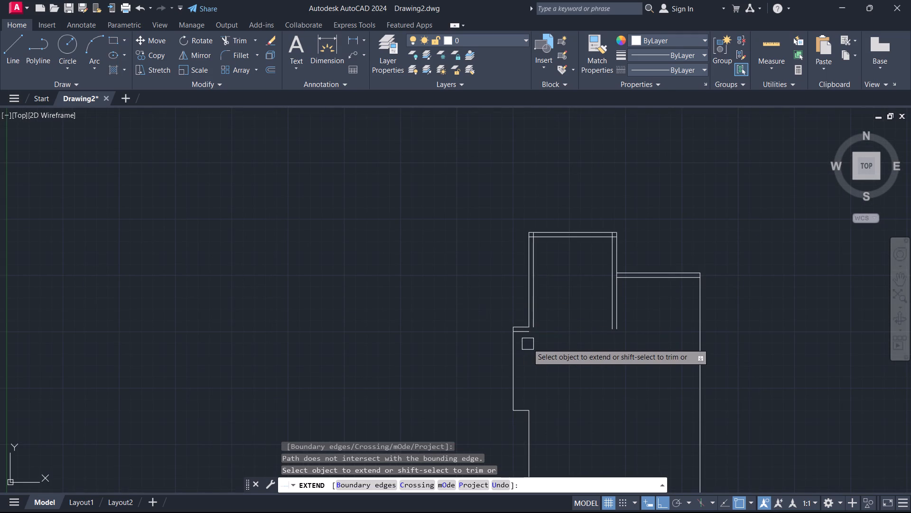
{"action": "left_click", "coordinate": [523, 332]}
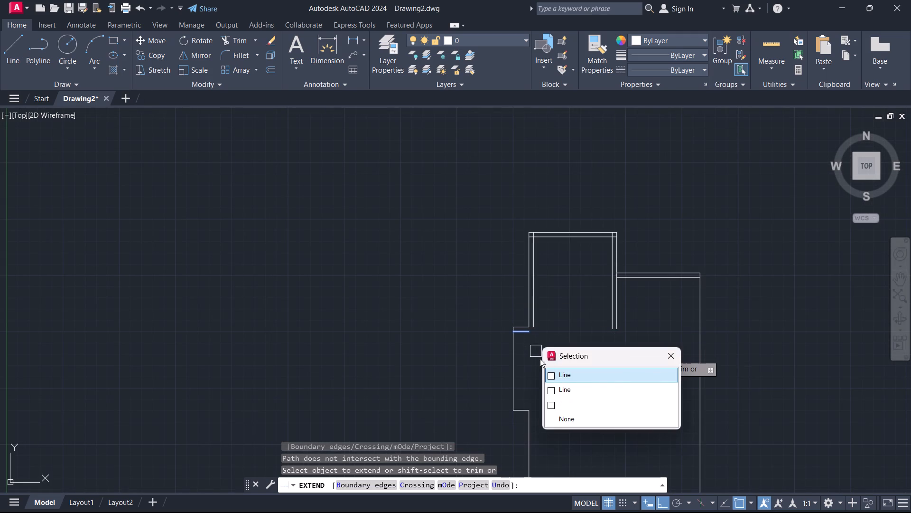
{"action": "left_click", "coordinate": [554, 370]}
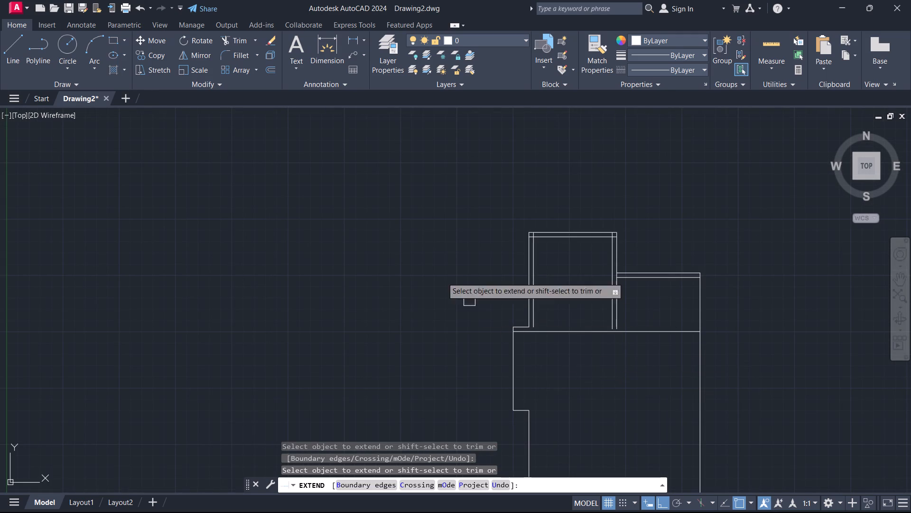
{"action": "scroll", "coordinate": [406, 242], "scroll_direction": "down", "scroll_amount": 3}
{"action": "key", "text": "F1"}
{"action": "key", "text": "Escape"}
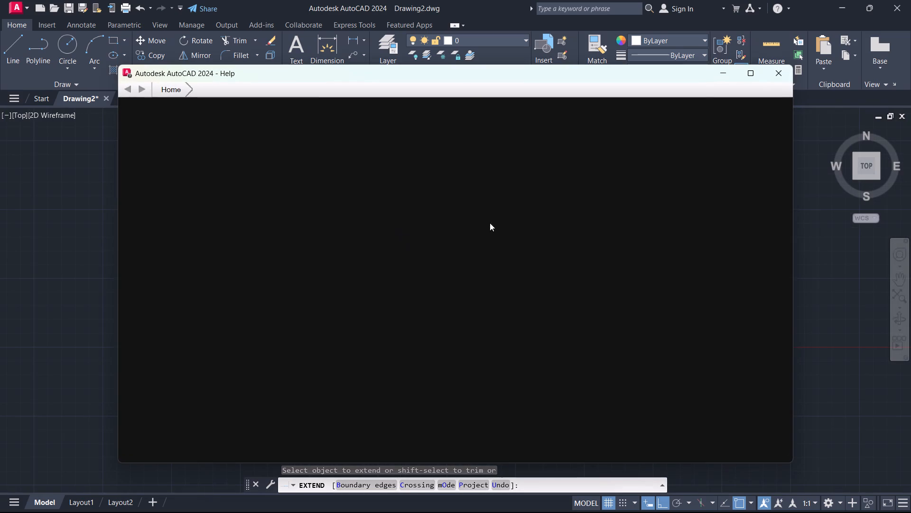
{"action": "left_click", "coordinate": [787, 74]}
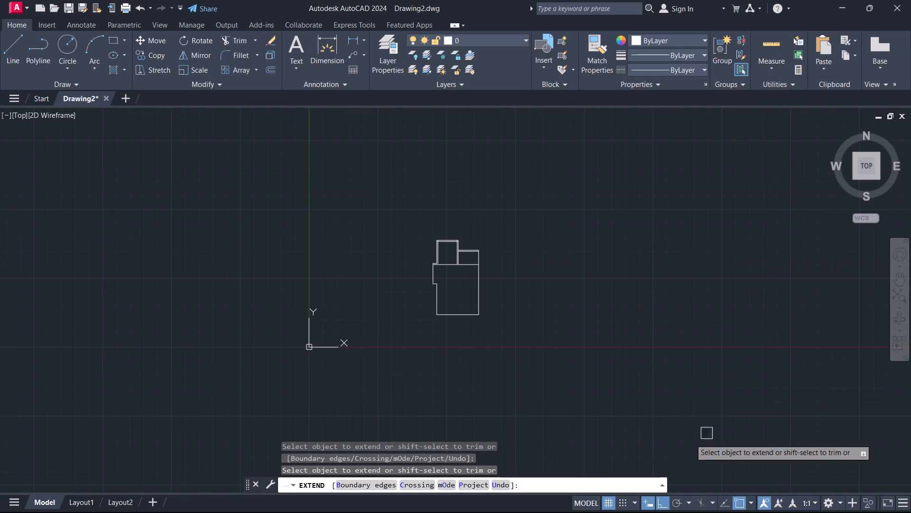
{"action": "key", "text": "Escape"}
Extend the left step's short 70 top edge across to the inner line of the upper room's right wall.
{"action": "scroll", "coordinate": [445, 275], "scroll_direction": "up", "scroll_amount": 4}
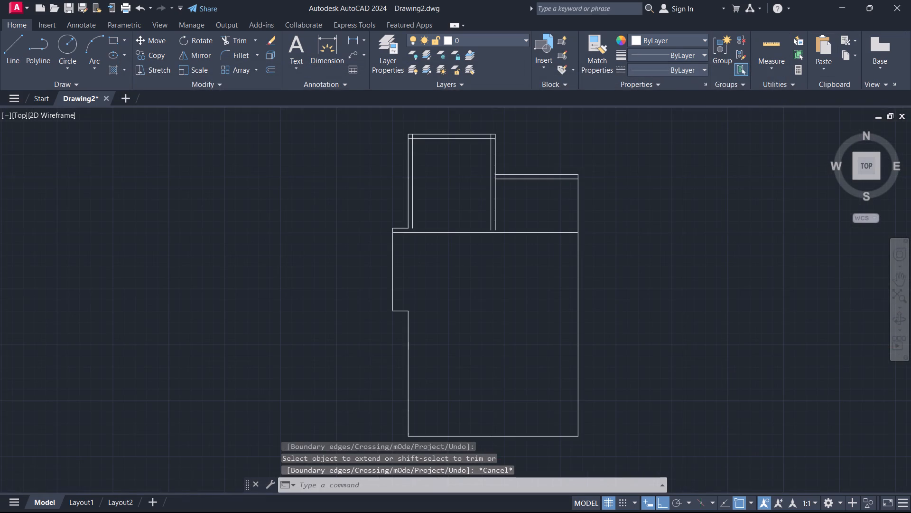
{"action": "scroll", "coordinate": [445, 275], "scroll_direction": "up", "scroll_amount": 1}
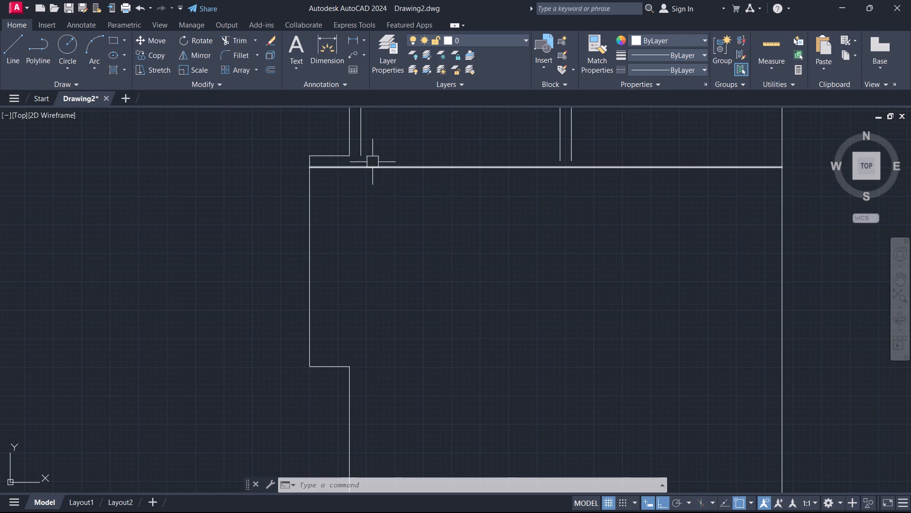
{"action": "middle_click_drag", "start_coordinate": [372, 157], "coordinate": [380, 206]}
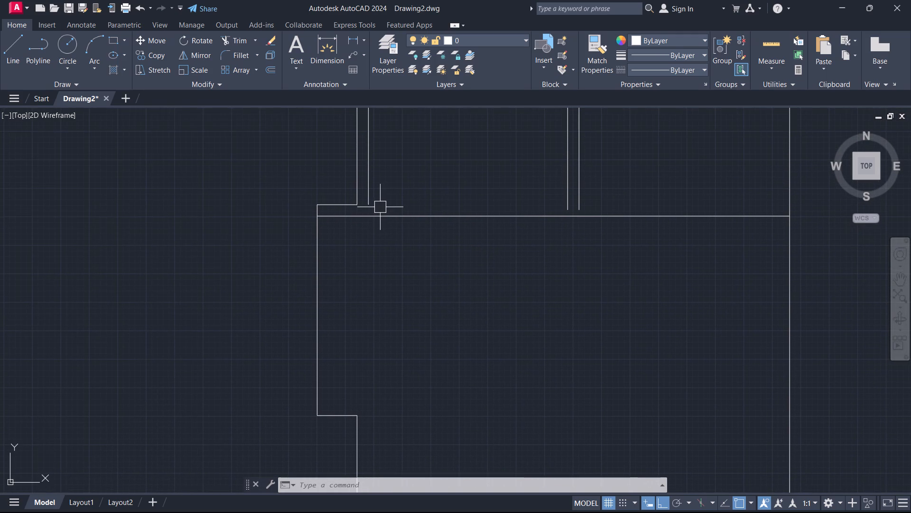
{"action": "type", "text": "EX"}
{"action": "key", "text": "space"}
{"action": "left_click", "coordinate": [337, 199]}
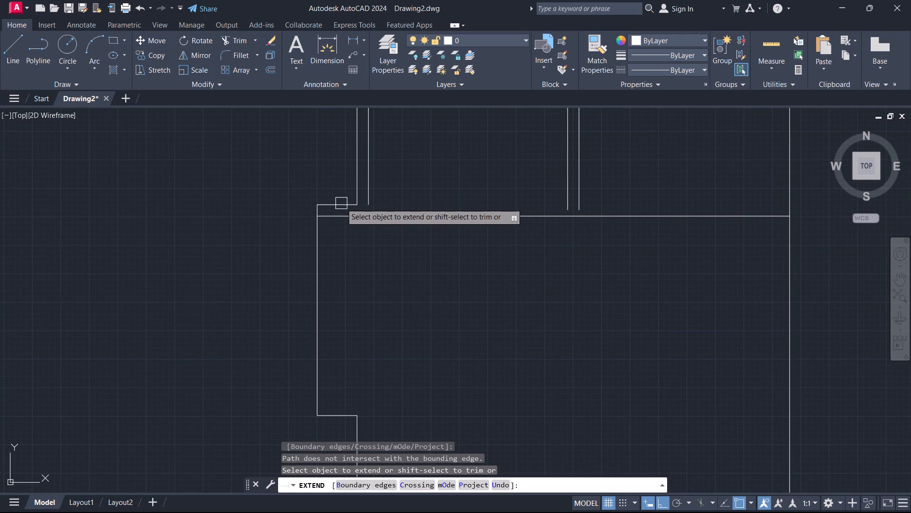
{"action": "left_click", "coordinate": [341, 203]}
{"action": "left_click", "coordinate": [343, 206]}
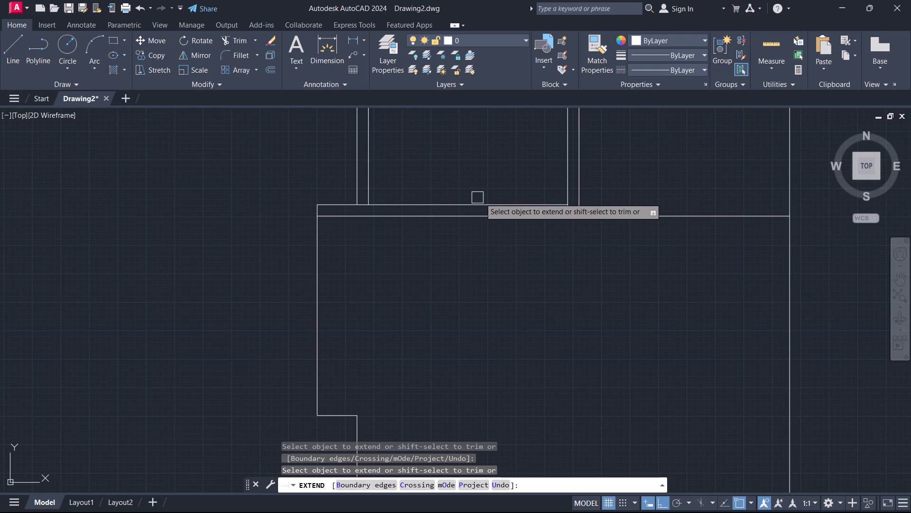
{"action": "middle_click_drag", "start_coordinate": [505, 187], "coordinate": [462, 209]}
{"action": "key", "text": "Escape"}
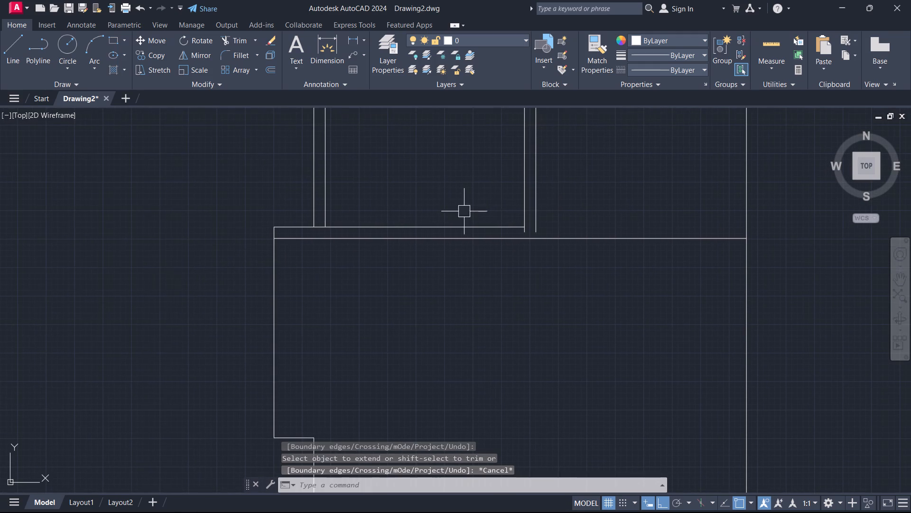
Extend both vertical lines of the upper room's right wall down to the long horizontal line.
{"action": "type", "text": "EX"}
{"action": "key", "text": "space"}
{"action": "left_click", "coordinate": [574, 183]}
{"action": "left_click", "coordinate": [433, 170]}
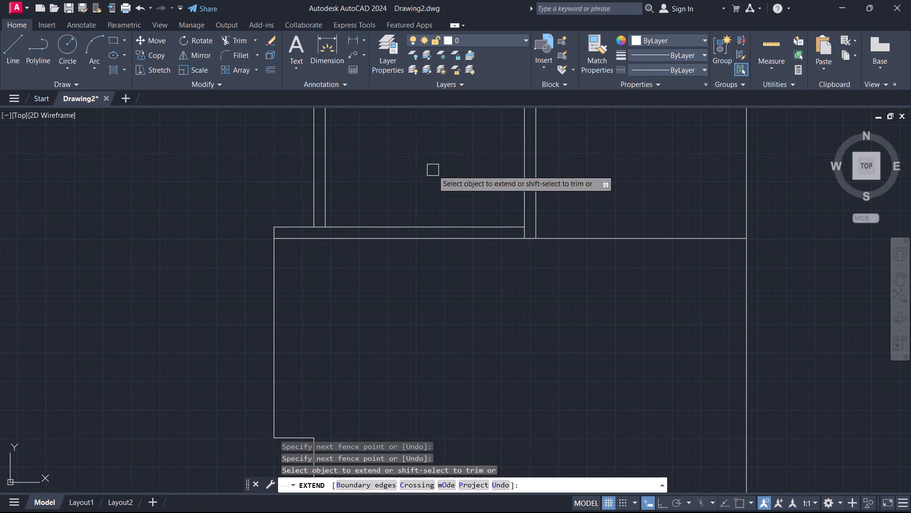
{"action": "key", "text": "Escape"}
Trim away the part of the long horizontal line between the upper room's right wall and the outer right edge.
{"action": "type", "text": "TR"}
{"action": "key", "text": "space"}
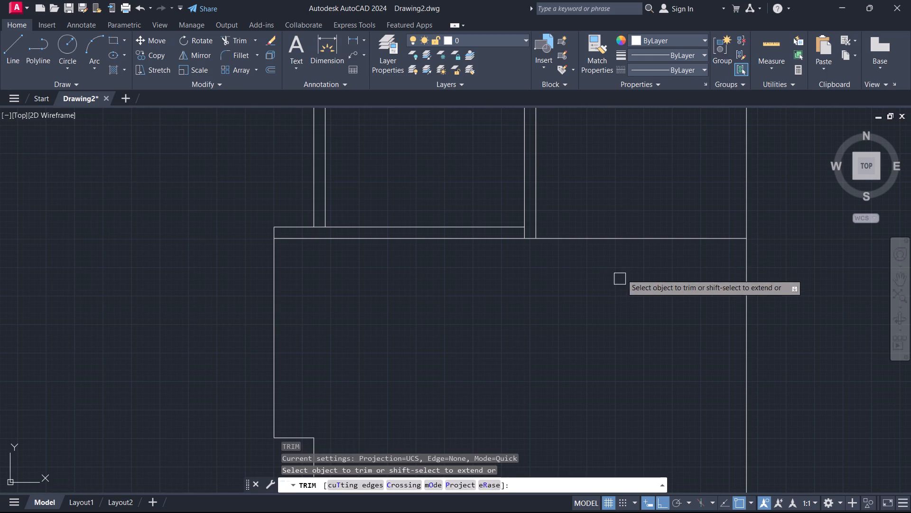
{"action": "left_click", "coordinate": [623, 270]}
{"action": "left_click", "coordinate": [610, 168]}
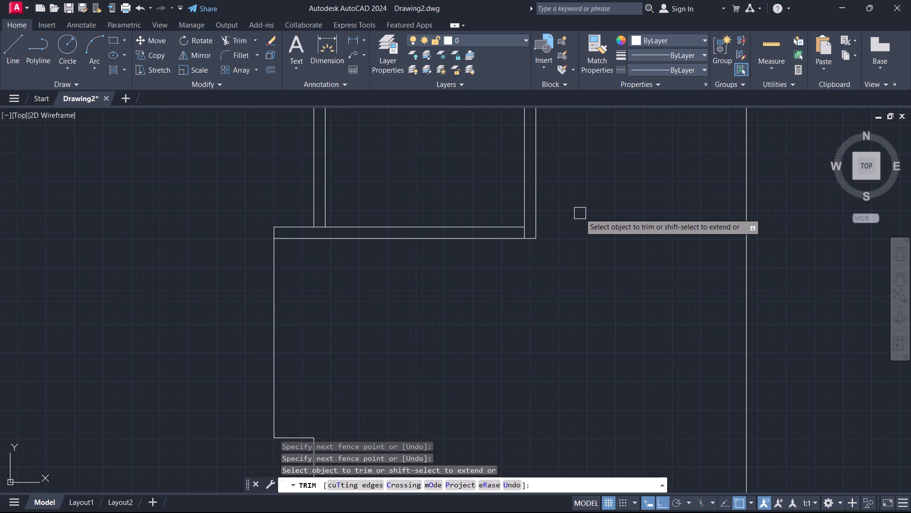
{"action": "key", "text": "Escape"}
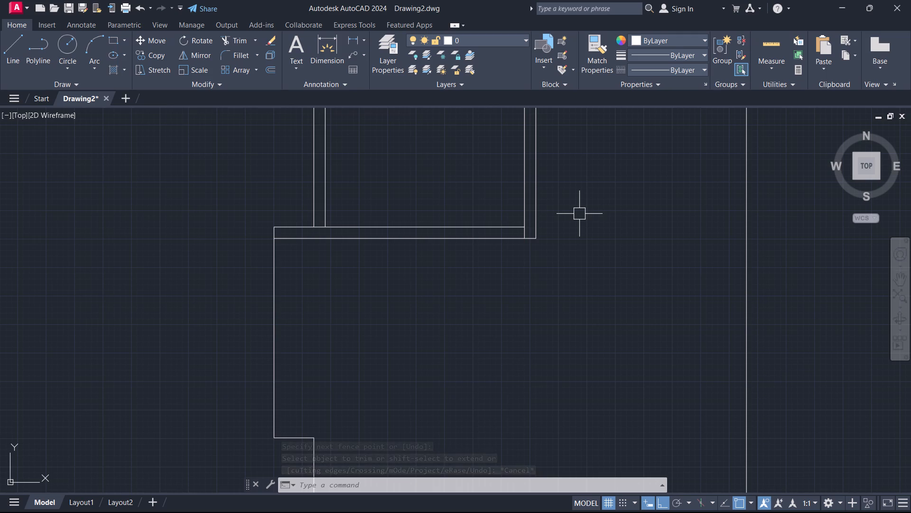
Offset the outer top edge of the right-hand room 400 downward.
{"action": "scroll", "coordinate": [579, 214], "scroll_direction": "down", "scroll_amount": 2}
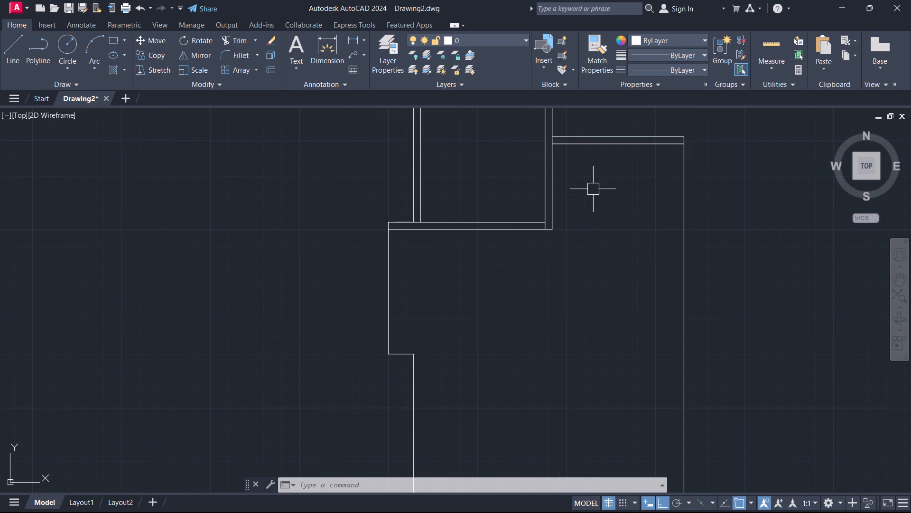
{"action": "type", "text": "O 400"}
{"action": "key", "text": "Return"}
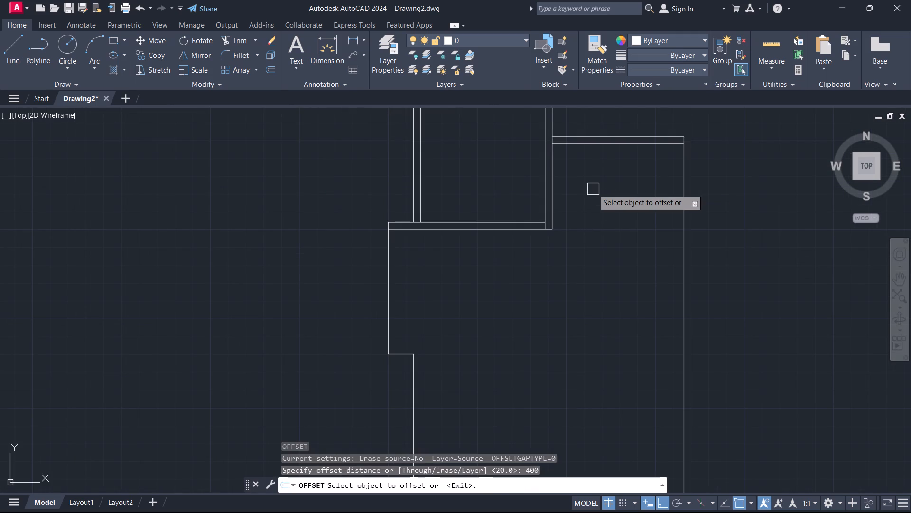
{"action": "left_click", "coordinate": [641, 135]}
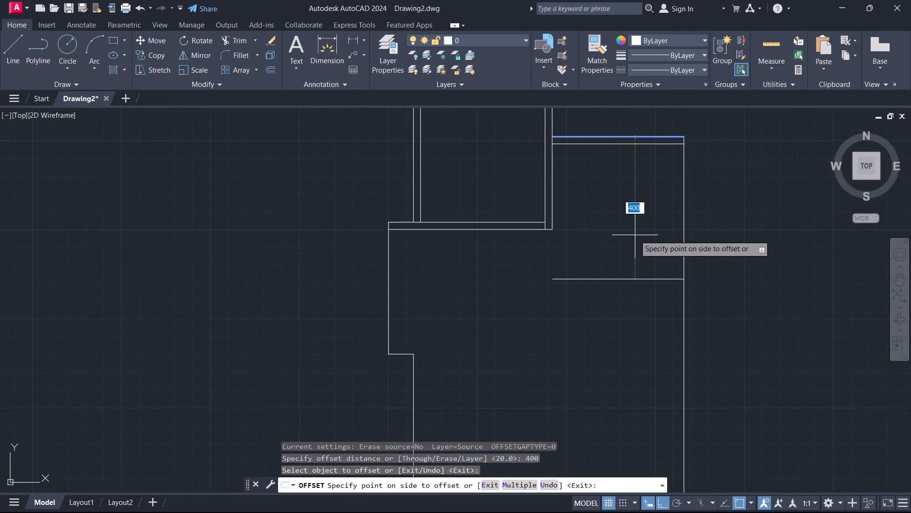
{"action": "left_click", "coordinate": [635, 235]}
{"action": "key", "text": "Escape"}
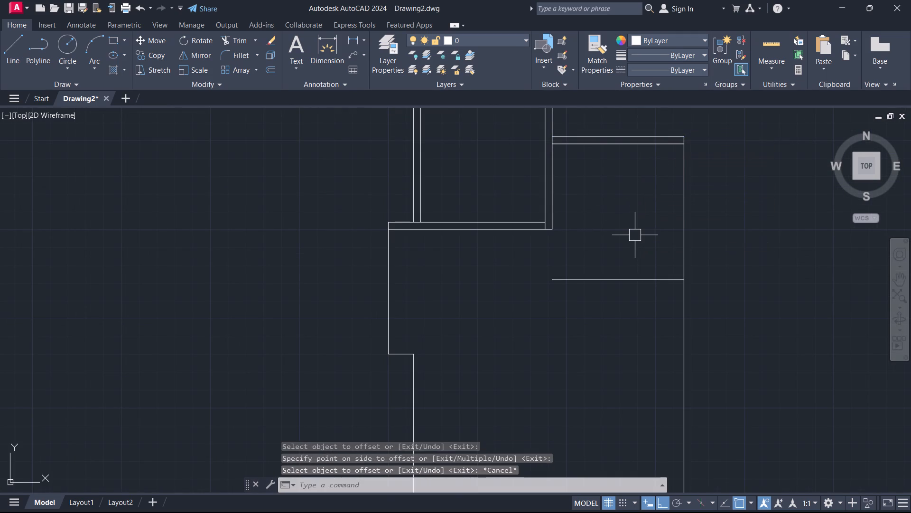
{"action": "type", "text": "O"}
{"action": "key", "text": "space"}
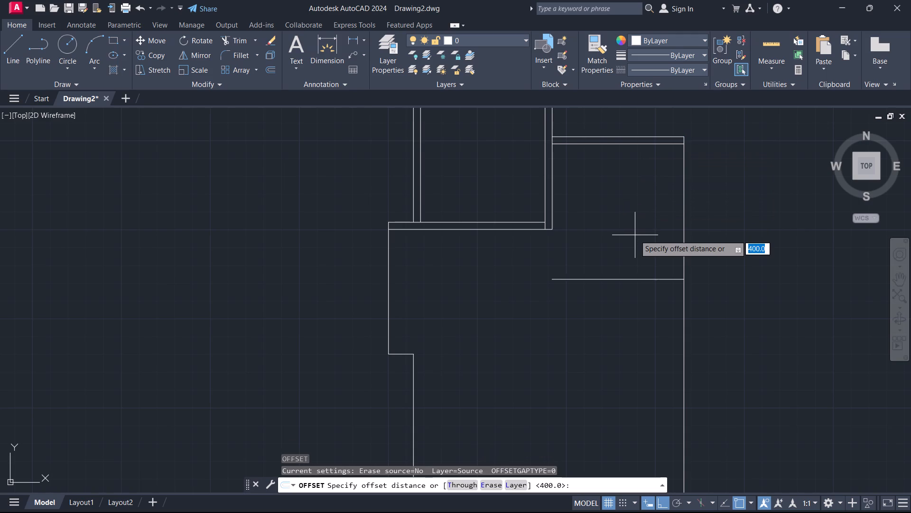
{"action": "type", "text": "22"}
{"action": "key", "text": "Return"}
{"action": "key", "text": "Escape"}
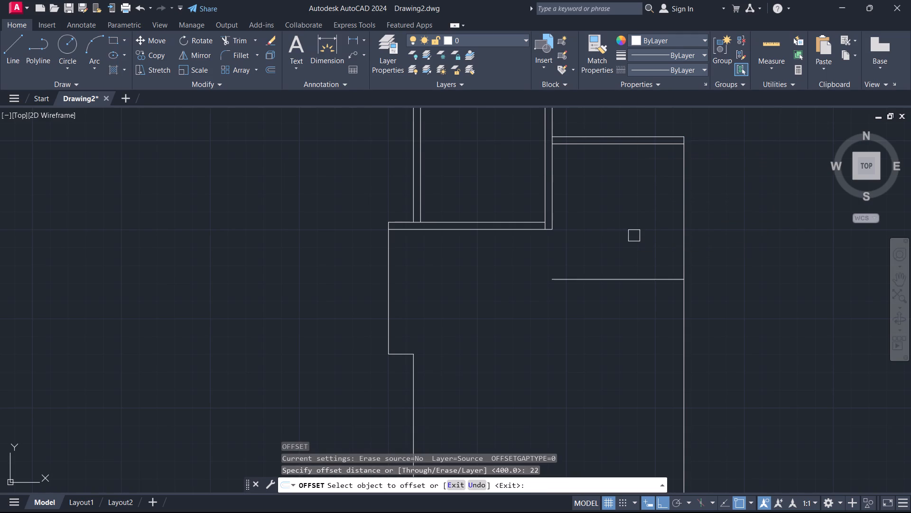
Offset the new horizontal line 20 downward to form the right-hand room's bottom wall.
{"action": "type", "text": "O 20"}
{"action": "key", "text": "Return"}
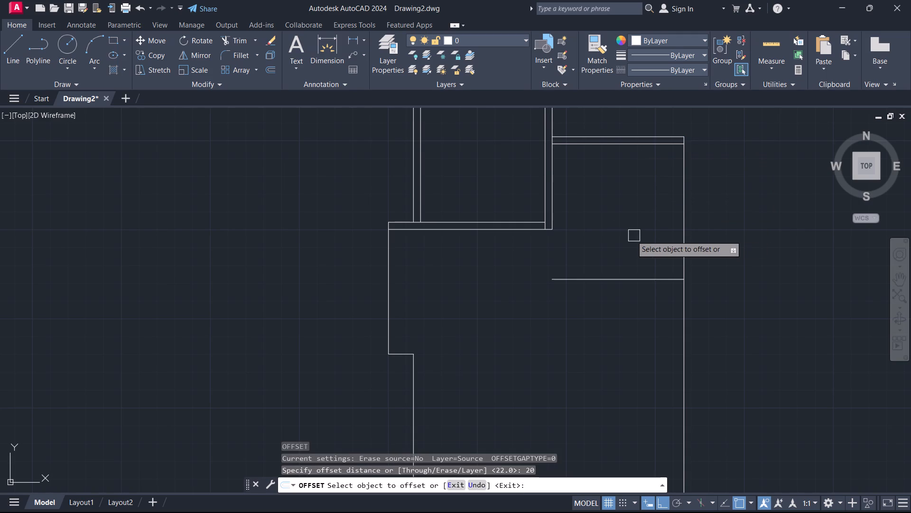
{"action": "left_click", "coordinate": [611, 277]}
{"action": "left_click", "coordinate": [610, 326]}
{"action": "key", "text": "Escape"}
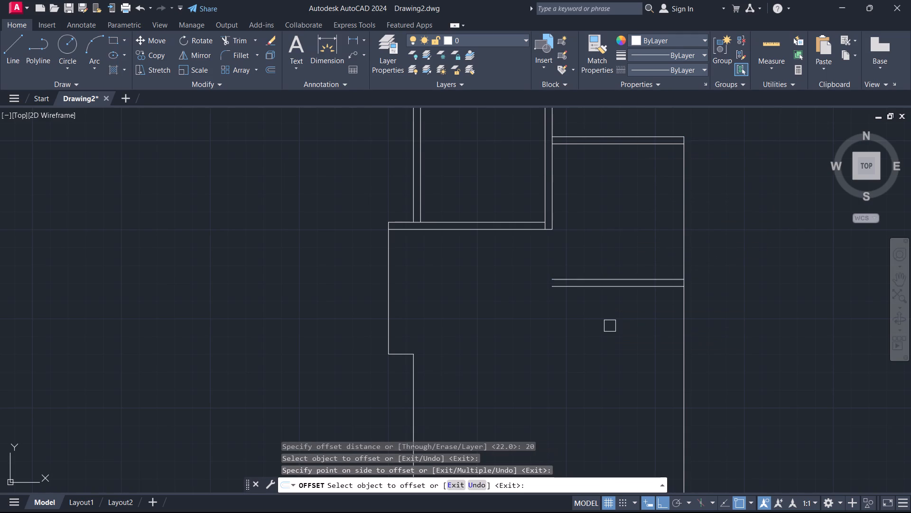
Extend the right line of the wall between the two rooms down to the upper line of the right-hand room's bottom wall.
{"action": "middle_click_drag", "start_coordinate": [610, 326], "coordinate": [558, 231]}
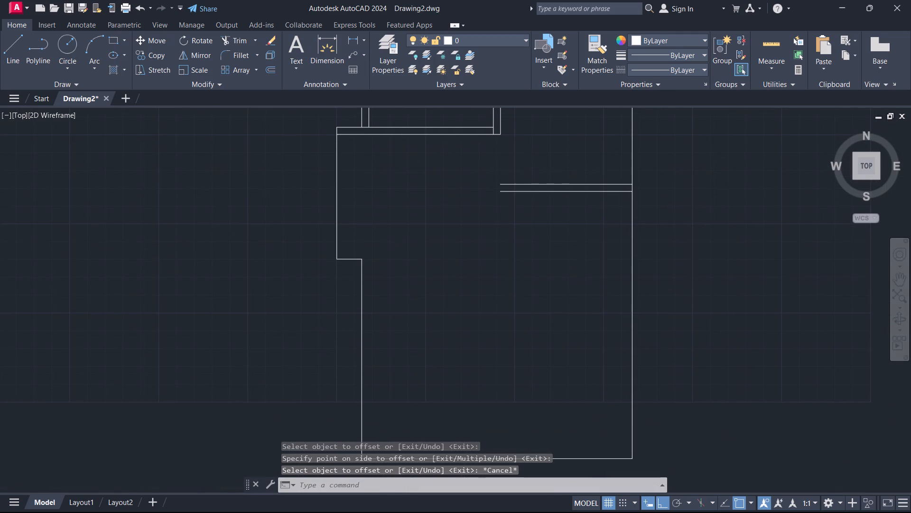
{"action": "middle_click_drag", "start_coordinate": [545, 202], "coordinate": [529, 266]}
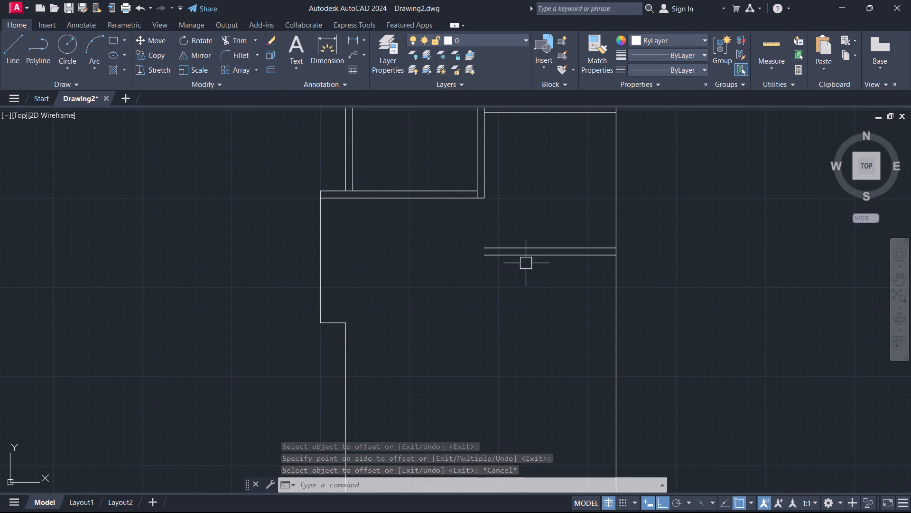
{"action": "type", "text": "EX"}
{"action": "key", "text": "space"}
{"action": "left_click", "coordinate": [491, 152]}
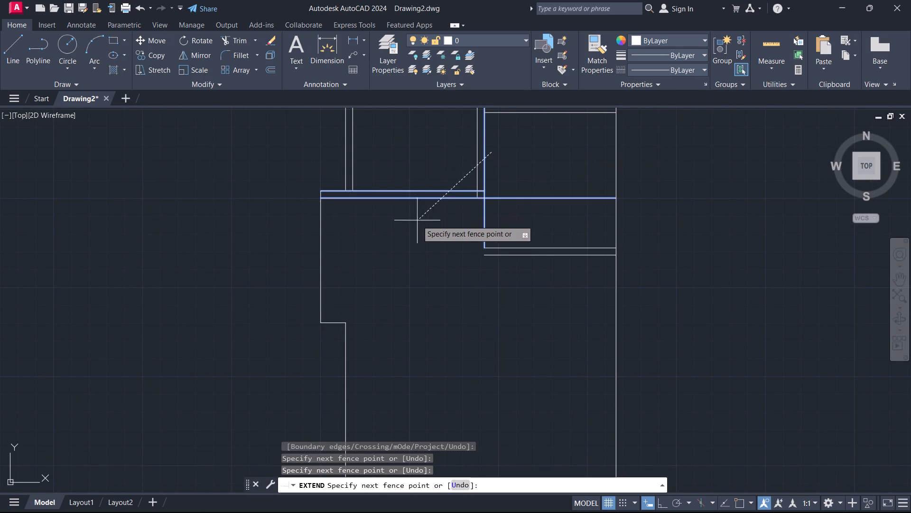
{"action": "left_click", "coordinate": [387, 164]}
{"action": "left_click", "coordinate": [449, 142]}
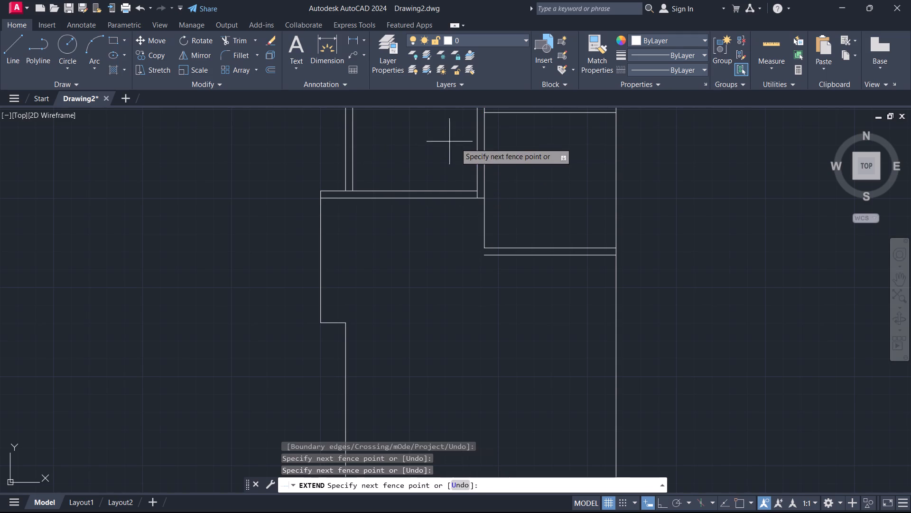
{"action": "key", "text": "Escape"}
Fillet the left line of the wall between the rooms with the lower line of the right-hand room's bottom wall, at radius 0.
{"action": "key", "text": "f"}
{"action": "key", "text": "space"}
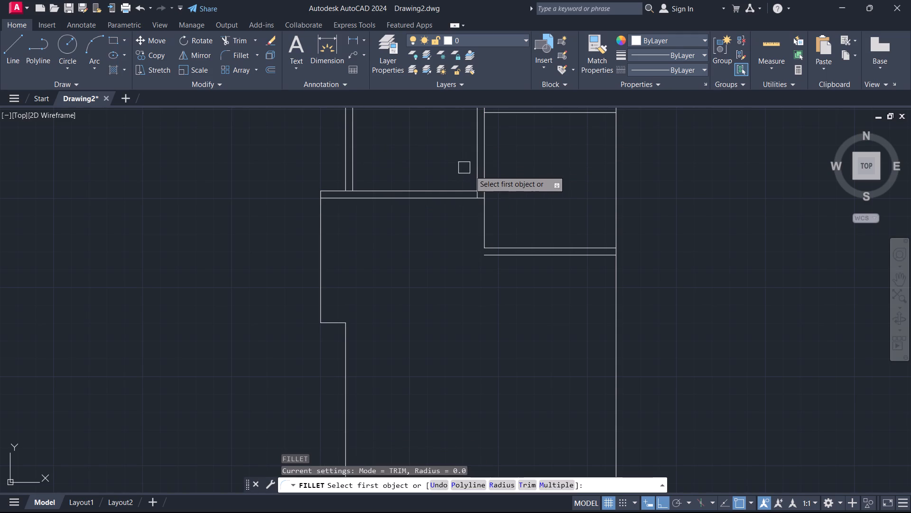
{"action": "left_click", "coordinate": [474, 173]}
{"action": "left_click", "coordinate": [535, 256]}
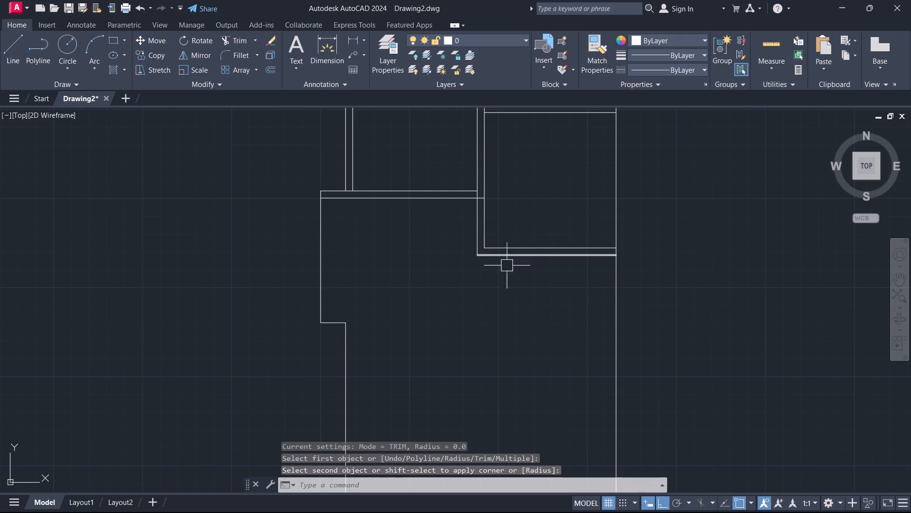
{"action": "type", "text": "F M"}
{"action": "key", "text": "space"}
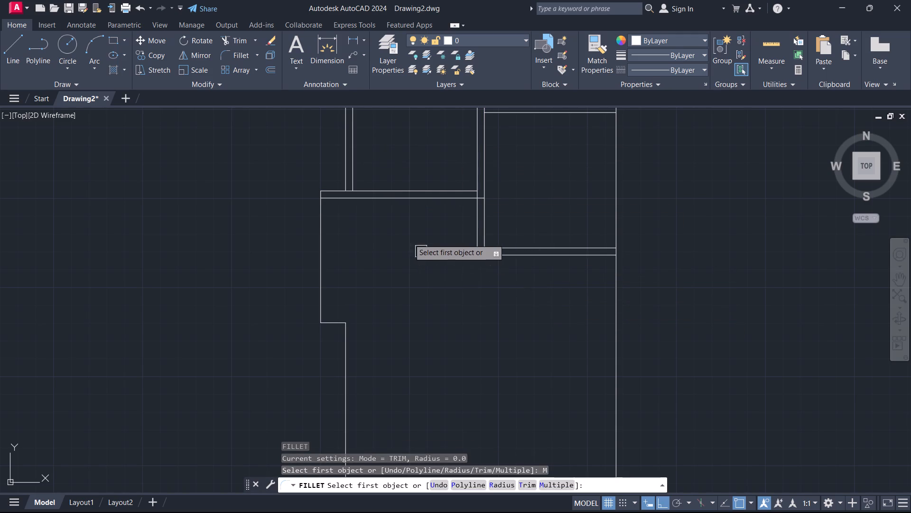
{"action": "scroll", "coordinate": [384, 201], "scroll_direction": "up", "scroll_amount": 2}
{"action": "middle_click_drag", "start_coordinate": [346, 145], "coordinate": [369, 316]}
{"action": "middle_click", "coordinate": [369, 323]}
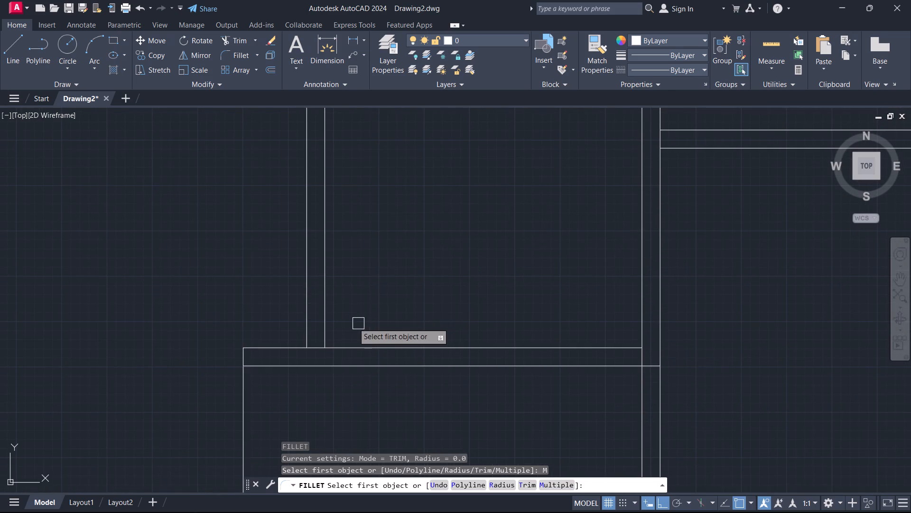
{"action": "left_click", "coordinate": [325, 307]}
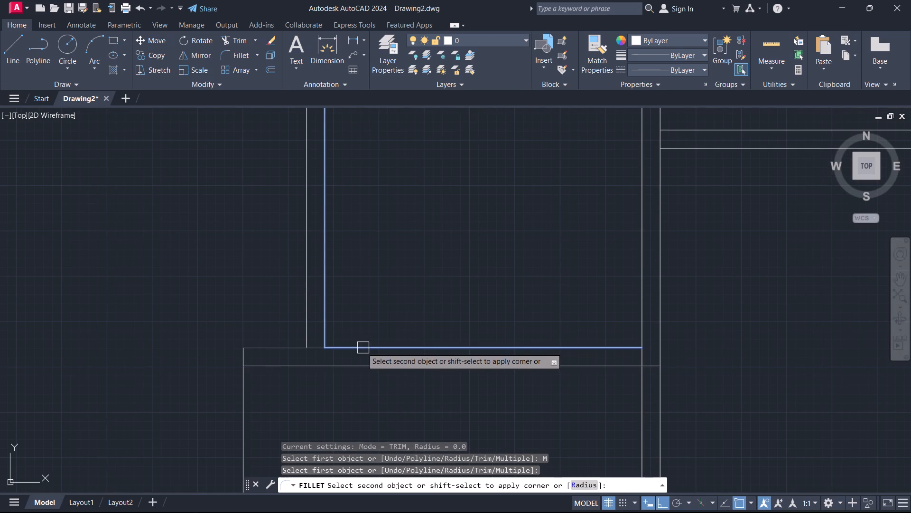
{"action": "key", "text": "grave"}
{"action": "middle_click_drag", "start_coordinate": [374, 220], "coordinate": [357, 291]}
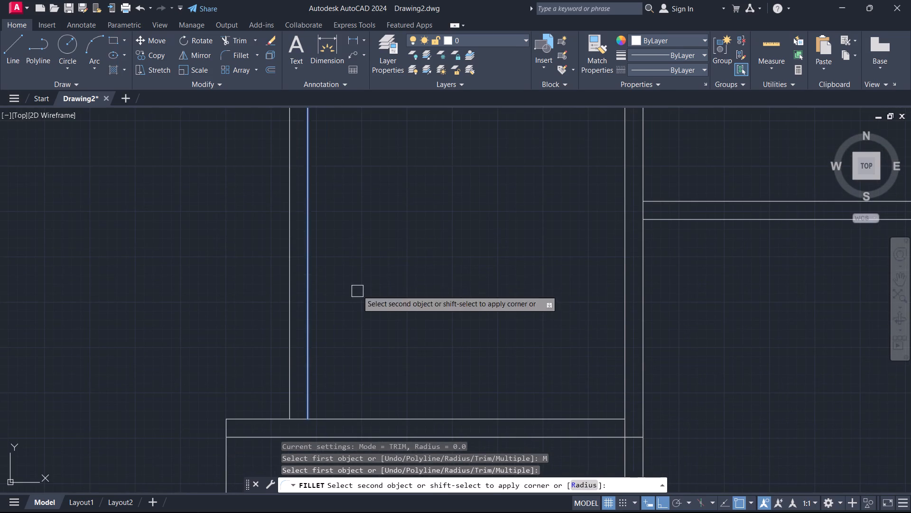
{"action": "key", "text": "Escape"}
Fillet the upper-left room's inner top wall line with its right and left inner wall lines at radius 0.
{"action": "key", "text": "space"}
{"action": "scroll", "coordinate": [564, 269], "scroll_direction": "down", "scroll_amount": 1}
{"action": "middle_click_drag", "start_coordinate": [564, 269], "coordinate": [534, 297]}
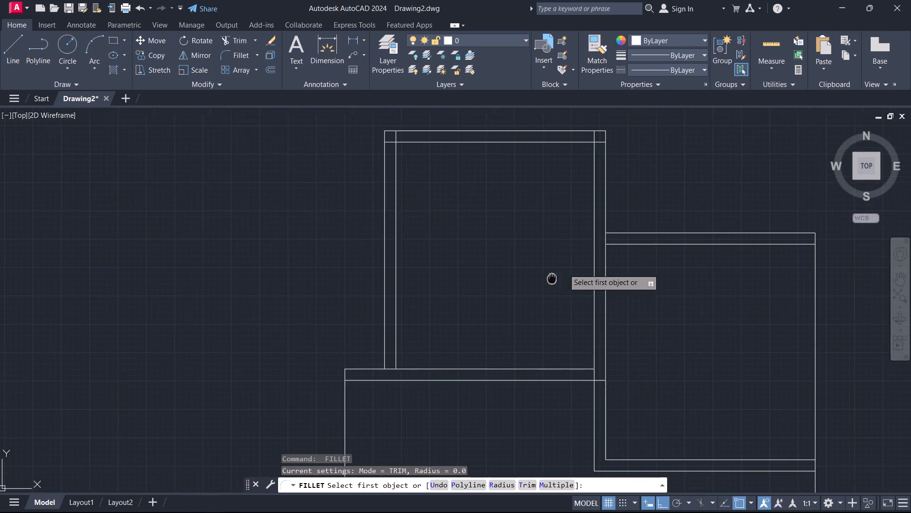
{"action": "middle_click_drag", "start_coordinate": [534, 297], "coordinate": [504, 358]}
{"action": "left_click", "coordinate": [540, 272]}
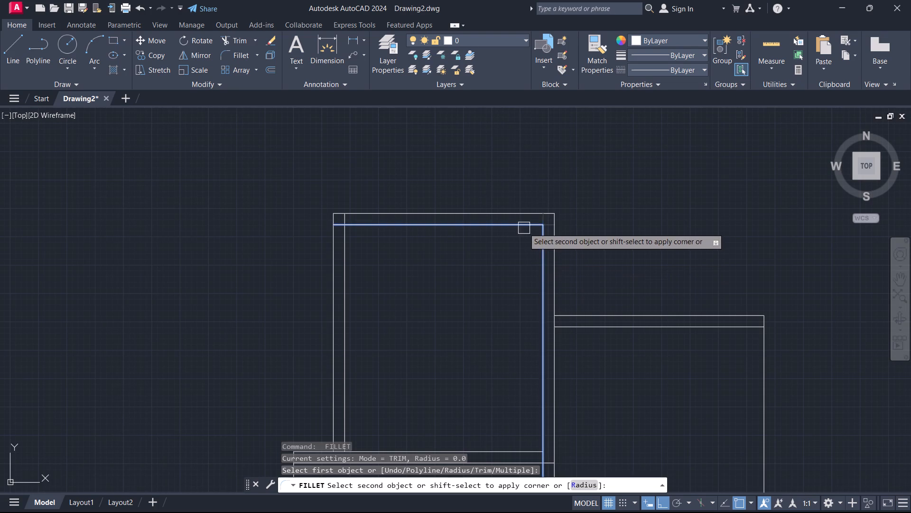
{"action": "left_click", "coordinate": [524, 228]}
{"action": "key", "text": "space"}
{"action": "left_click", "coordinate": [346, 284]}
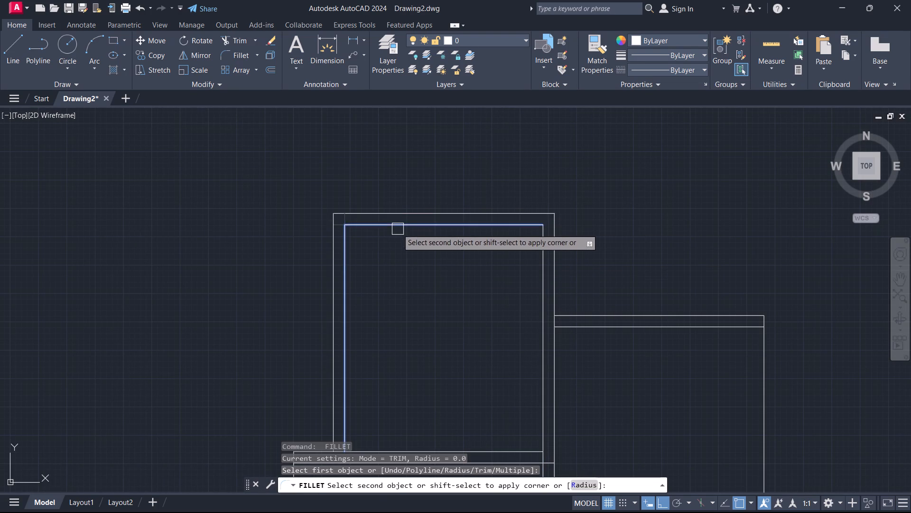
{"action": "left_click", "coordinate": [398, 229]}
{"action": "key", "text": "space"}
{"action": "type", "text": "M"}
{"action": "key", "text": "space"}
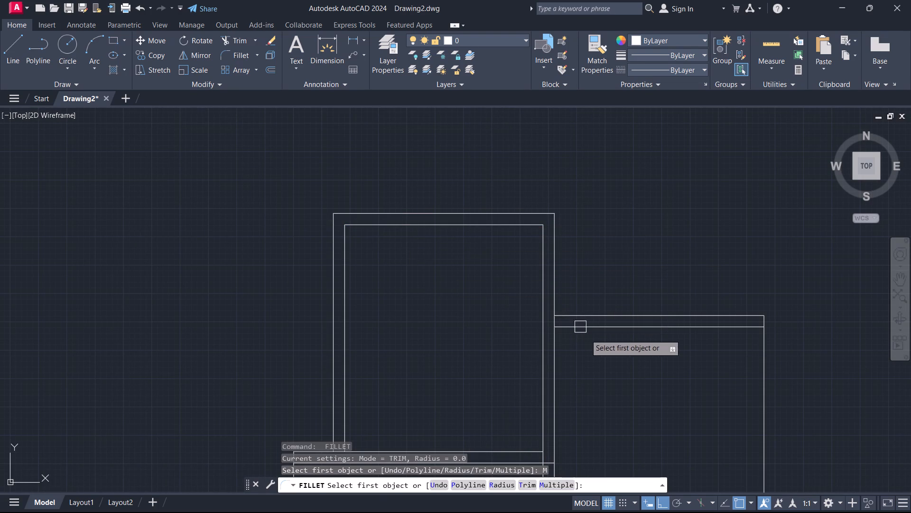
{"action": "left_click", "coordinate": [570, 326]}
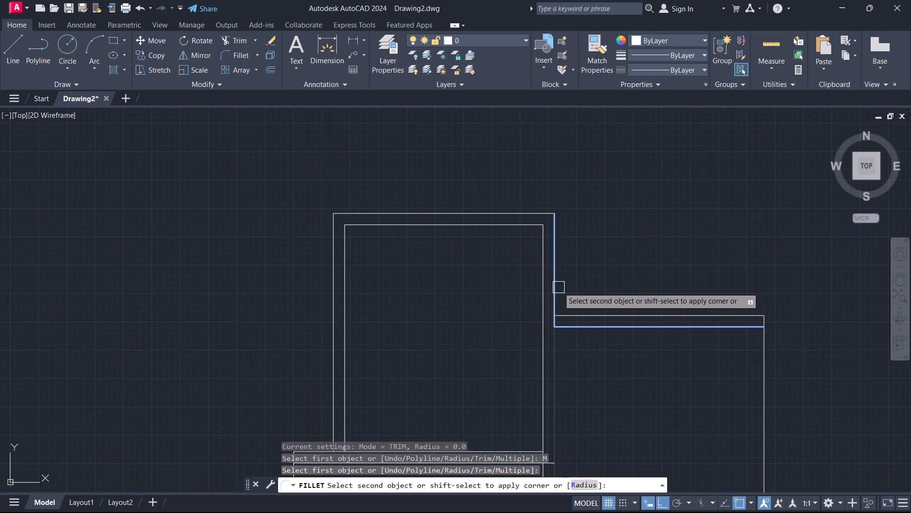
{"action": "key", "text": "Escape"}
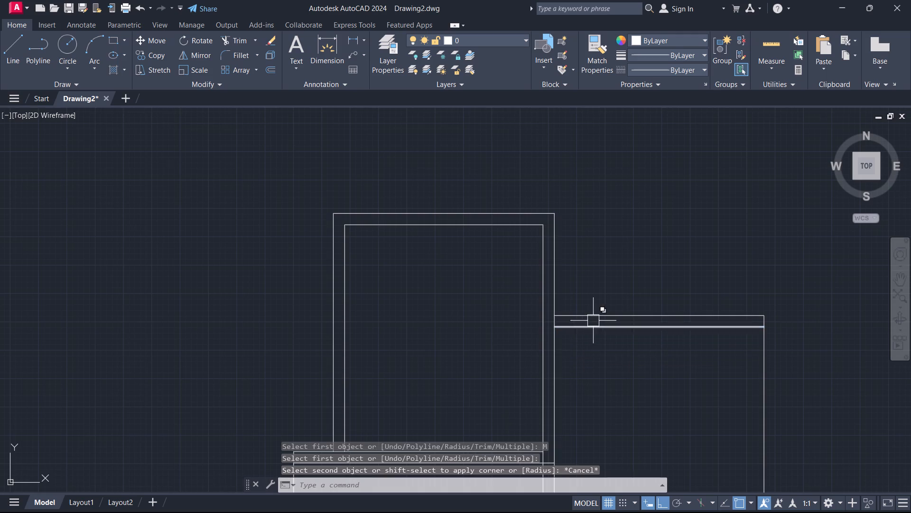
Offset the right-hand room's outer right edge 20 inward to form its right wall.
{"action": "middle_click_drag", "start_coordinate": [610, 323], "coordinate": [571, 160]}
{"action": "type", "text": "O"}
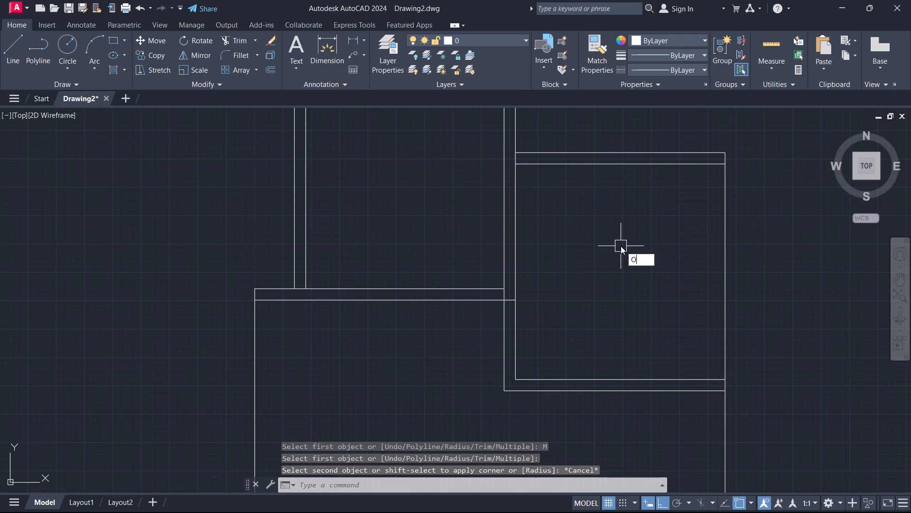
{"action": "key", "text": "space"}
{"action": "type", "text": "20"}
{"action": "key", "text": "Return"}
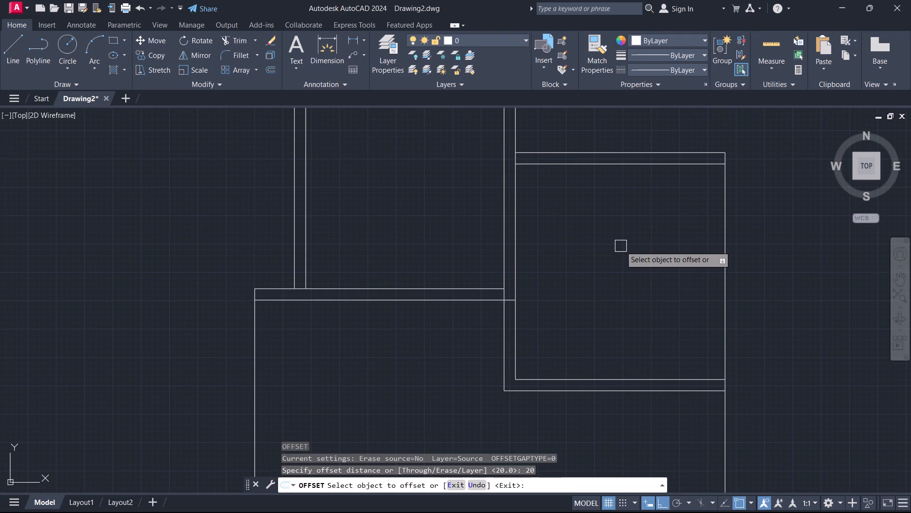
{"action": "left_click_drag", "start_coordinate": [724, 279], "coordinate": [709, 283]}
{"action": "left_click", "coordinate": [688, 290]}
{"action": "key", "text": "space"}
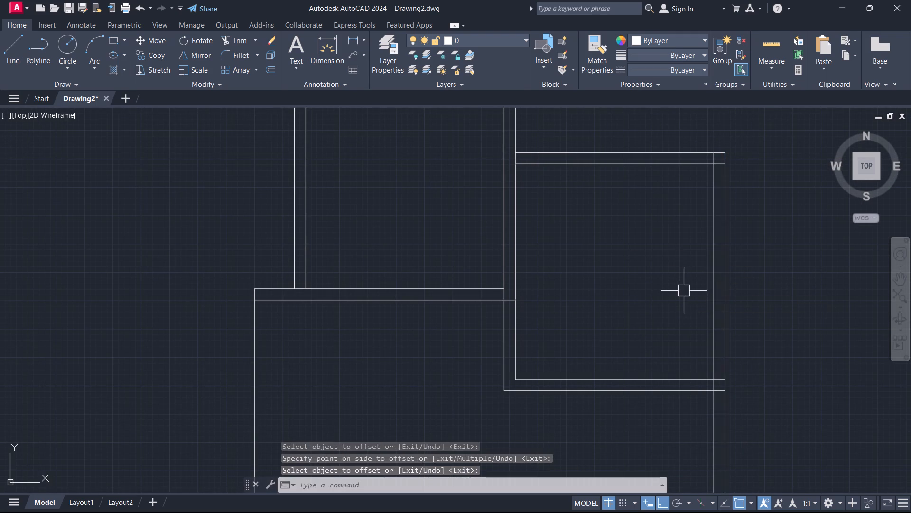
{"action": "key", "text": "Escape"}
Fillet the right-hand room's inner right line with its inner bottom and top wall lines at radius 0, using the Multiple option.
{"action": "type", "text": "F M"}
{"action": "key", "text": "space"}
{"action": "left_click", "coordinate": [714, 336]}
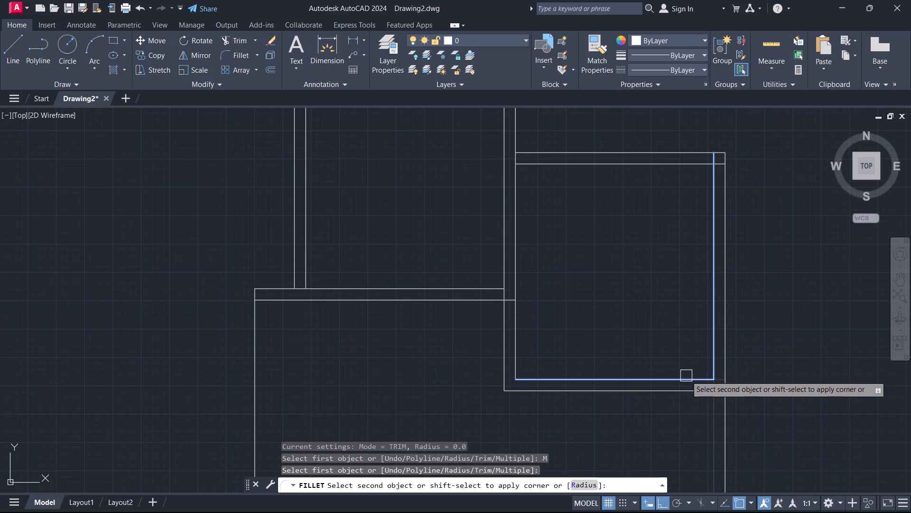
{"action": "left_click", "coordinate": [686, 376]}
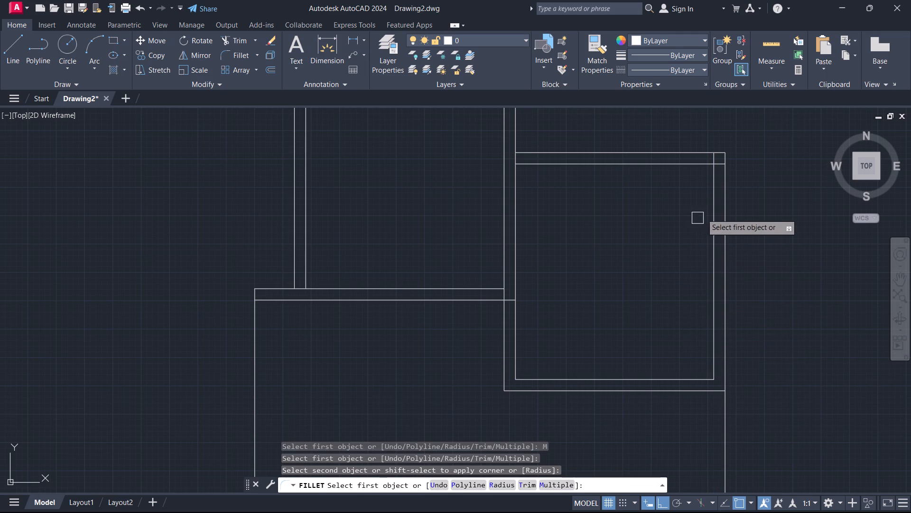
{"action": "left_click", "coordinate": [711, 177]}
{"action": "left_click", "coordinate": [692, 163]}
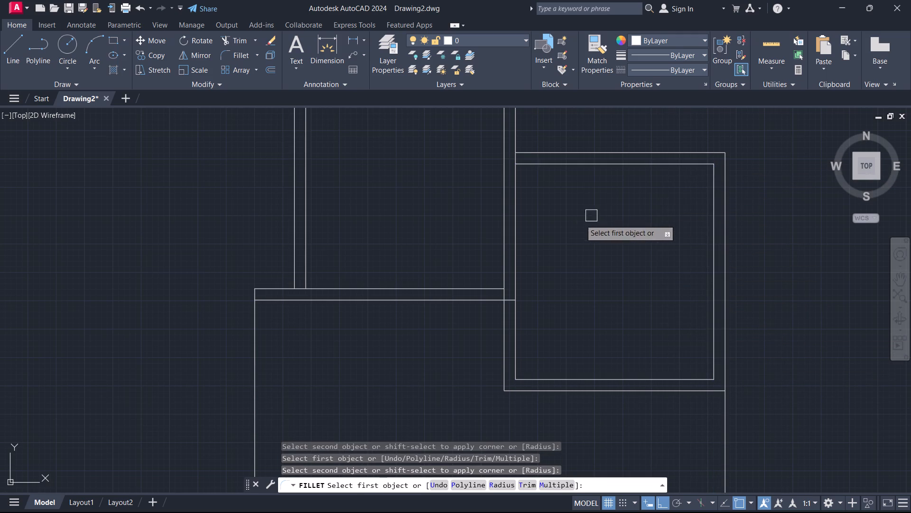
{"action": "scroll", "coordinate": [510, 306], "scroll_direction": "up", "scroll_amount": 2}
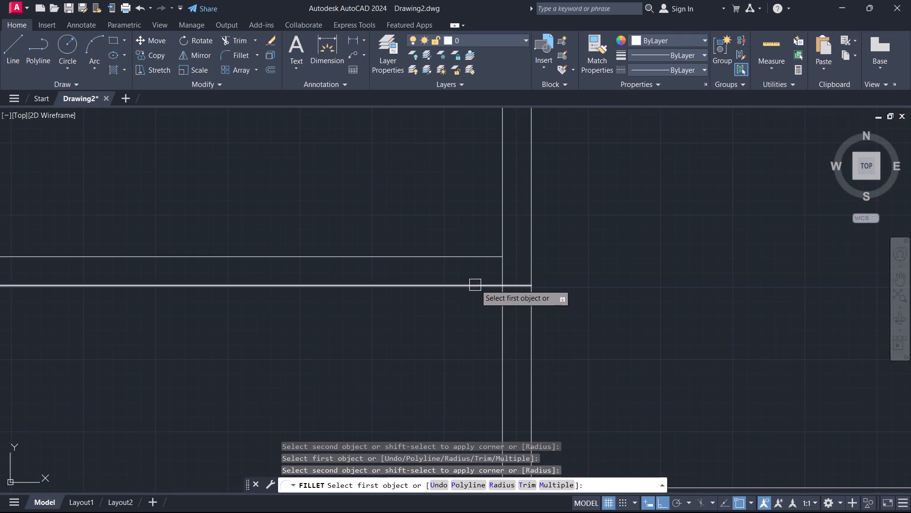
{"action": "scroll", "coordinate": [476, 283], "scroll_direction": "down", "scroll_amount": 1}
{"action": "scroll", "coordinate": [505, 296], "scroll_direction": "up", "scroll_amount": 1}
{"action": "key", "text": "Escape"}
Trim the overlapping line pieces where the upper-left room's bottom wall meets the wall between the two rooms.
{"action": "type", "text": "TR"}
{"action": "key", "text": "space"}
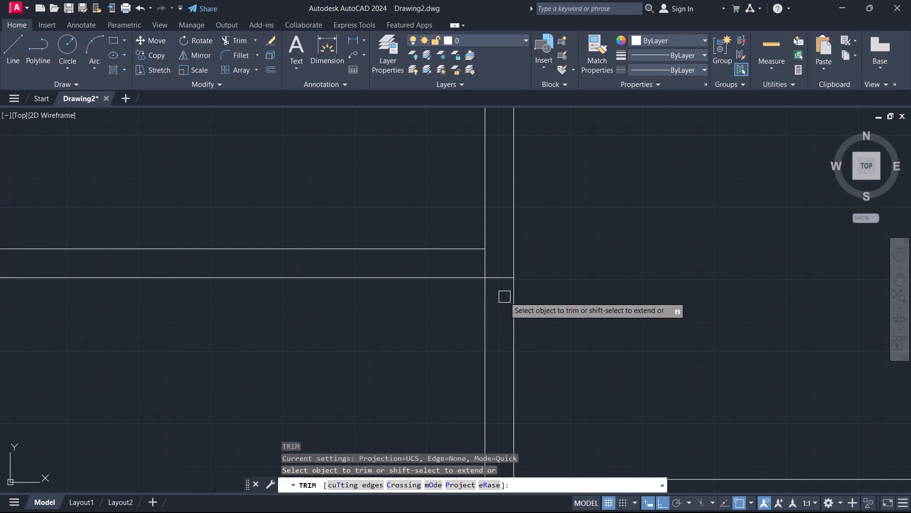
{"action": "left_click", "coordinate": [503, 296]}
{"action": "double_click", "coordinate": [493, 266]}
{"action": "left_click", "coordinate": [473, 263]}
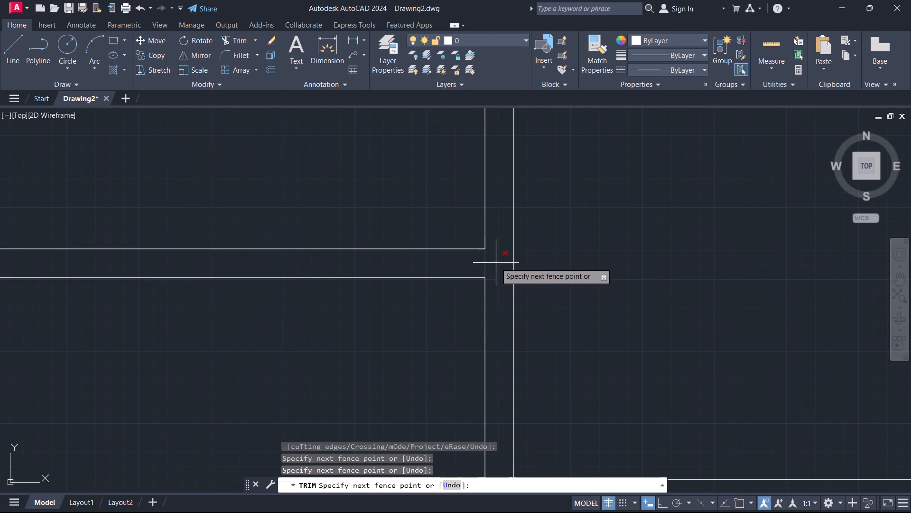
{"action": "left_click", "coordinate": [496, 263]}
{"action": "key", "text": "Escape"}
Trim the vertical line piece between the right-hand room's two top wall lines, where they meet the wall between the rooms.
{"action": "scroll", "coordinate": [501, 231], "scroll_direction": "down", "scroll_amount": 5}
{"action": "scroll", "coordinate": [512, 199], "scroll_direction": "up", "scroll_amount": 3}
{"action": "middle_click_drag", "start_coordinate": [512, 199], "coordinate": [523, 264]}
{"action": "scroll", "coordinate": [491, 223], "scroll_direction": "up", "scroll_amount": 3}
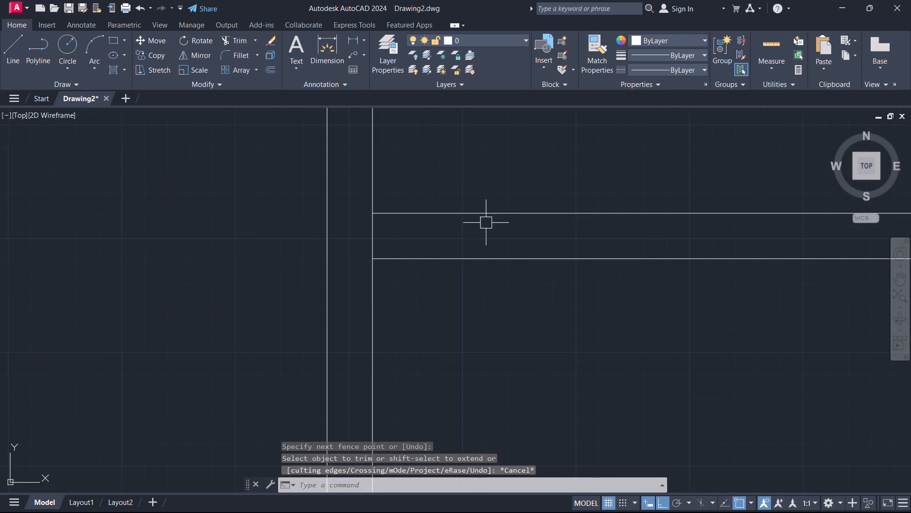
{"action": "key", "text": "space"}
{"action": "left_click", "coordinate": [444, 233]}
{"action": "left_click", "coordinate": [351, 236]}
{"action": "key", "text": "Escape"}
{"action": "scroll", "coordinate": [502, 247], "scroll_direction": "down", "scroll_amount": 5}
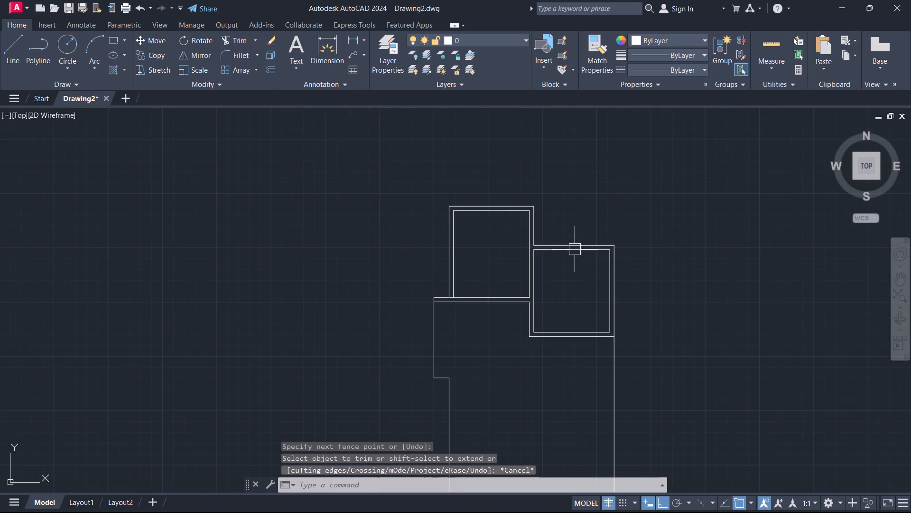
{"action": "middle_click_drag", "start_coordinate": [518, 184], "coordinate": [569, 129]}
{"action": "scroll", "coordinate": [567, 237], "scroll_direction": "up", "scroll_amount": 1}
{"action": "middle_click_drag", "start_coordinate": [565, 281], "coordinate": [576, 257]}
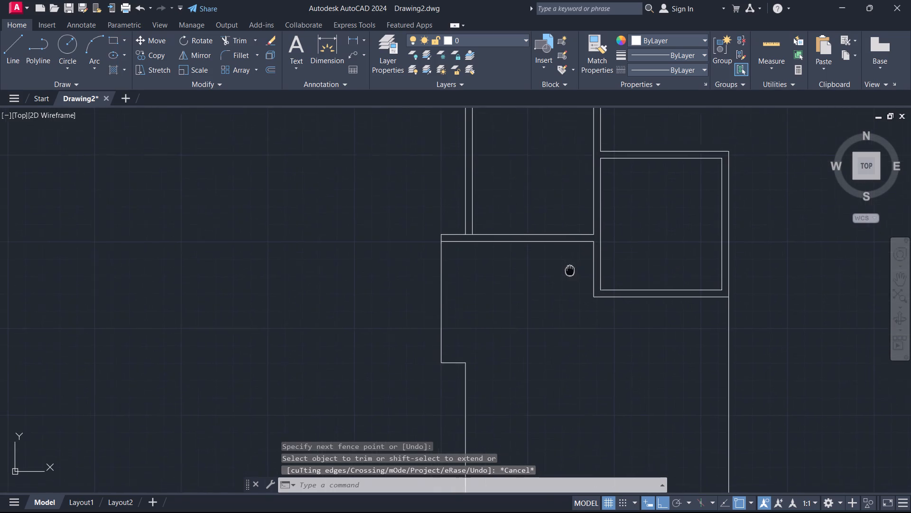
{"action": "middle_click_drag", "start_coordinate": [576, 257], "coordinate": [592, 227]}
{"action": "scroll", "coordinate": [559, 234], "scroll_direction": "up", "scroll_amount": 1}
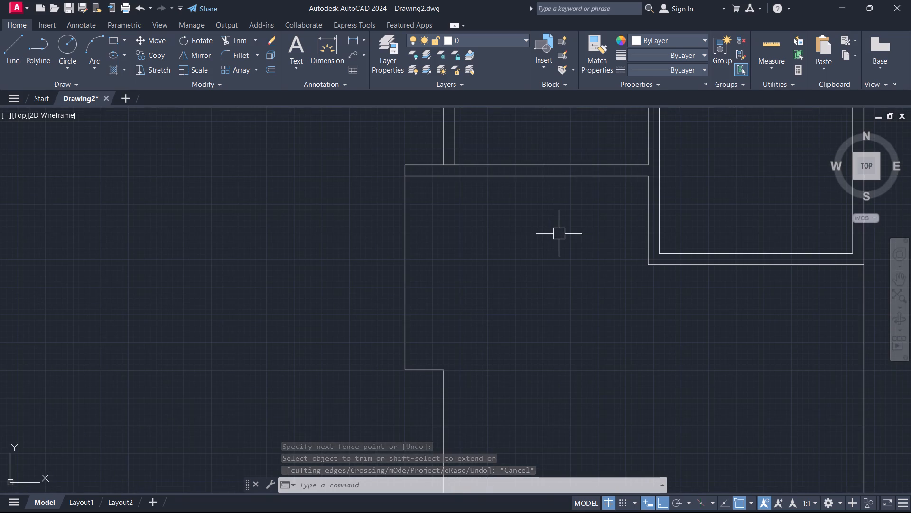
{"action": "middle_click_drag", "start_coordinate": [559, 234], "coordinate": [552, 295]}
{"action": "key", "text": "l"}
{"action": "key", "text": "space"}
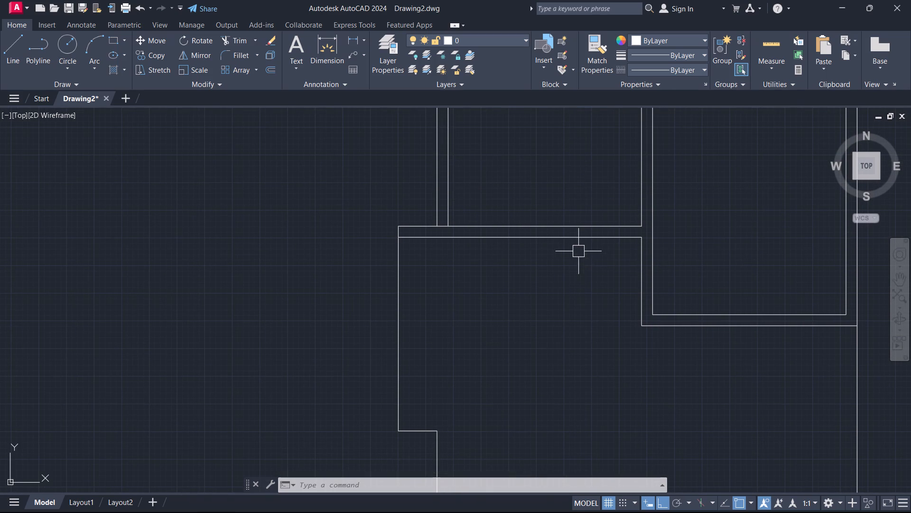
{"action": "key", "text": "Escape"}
Extend the left line of the wall between the rooms down to the lower line of the upper-left room's bottom wall.
{"action": "scroll", "coordinate": [635, 247], "scroll_direction": "up", "scroll_amount": 2}
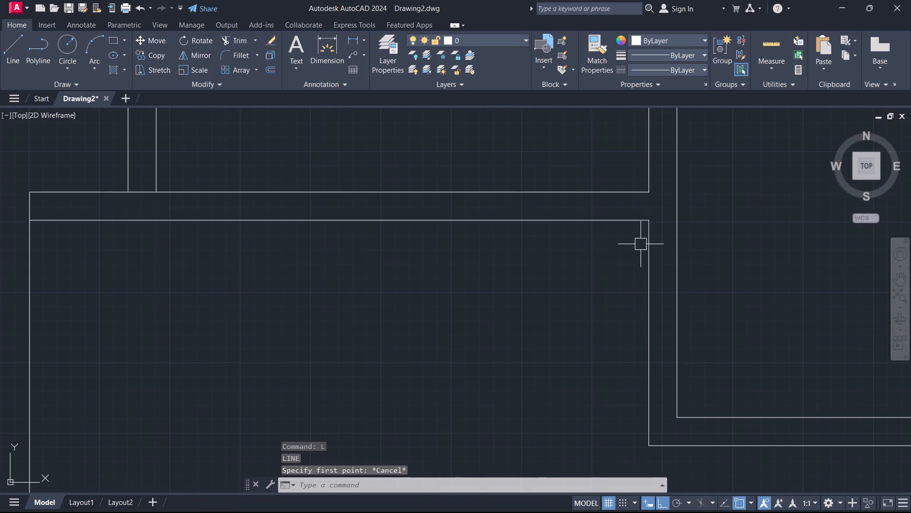
{"action": "type", "text": "EX"}
{"action": "key", "text": "space"}
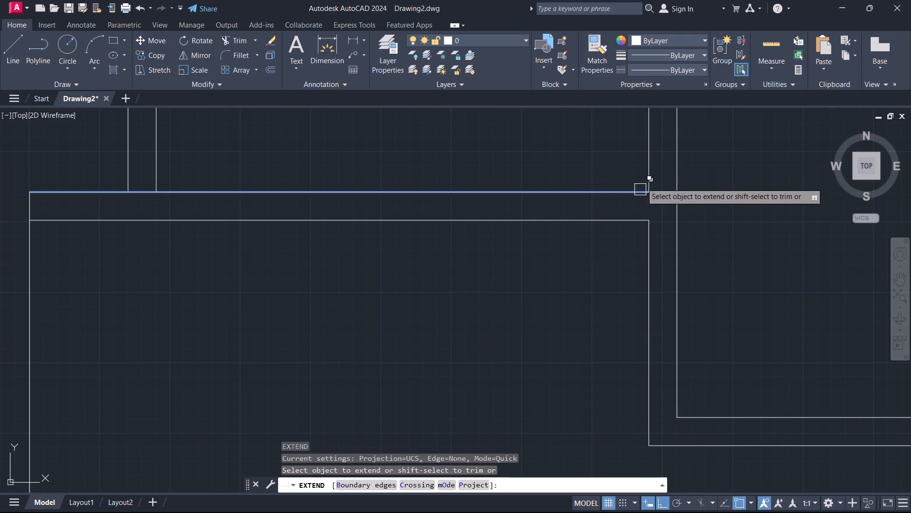
{"action": "left_click", "coordinate": [645, 173]}
{"action": "key", "text": "Escape"}
Join the upper and lower segments of the left line of the wall between the rooms.
{"action": "left_click", "coordinate": [653, 271]}
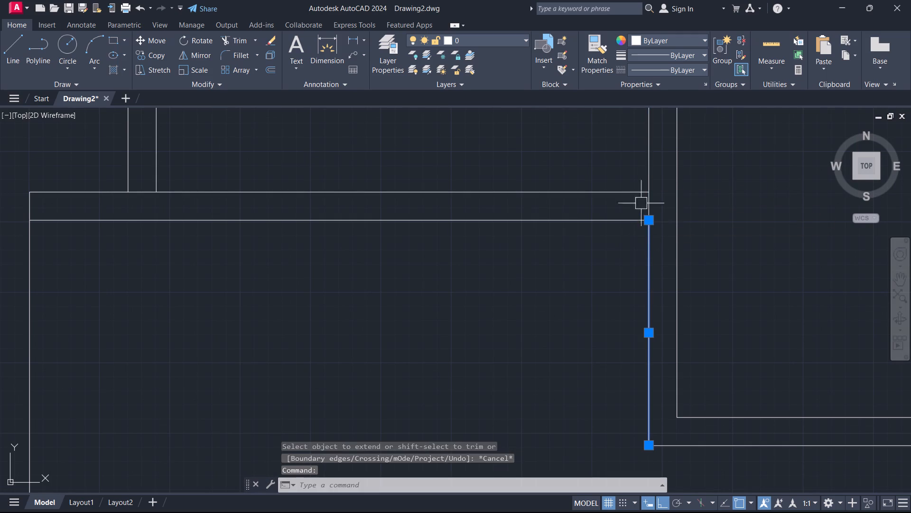
{"action": "left_click", "coordinate": [649, 153]}
{"action": "type", "text": "J"}
{"action": "key", "text": "space"}
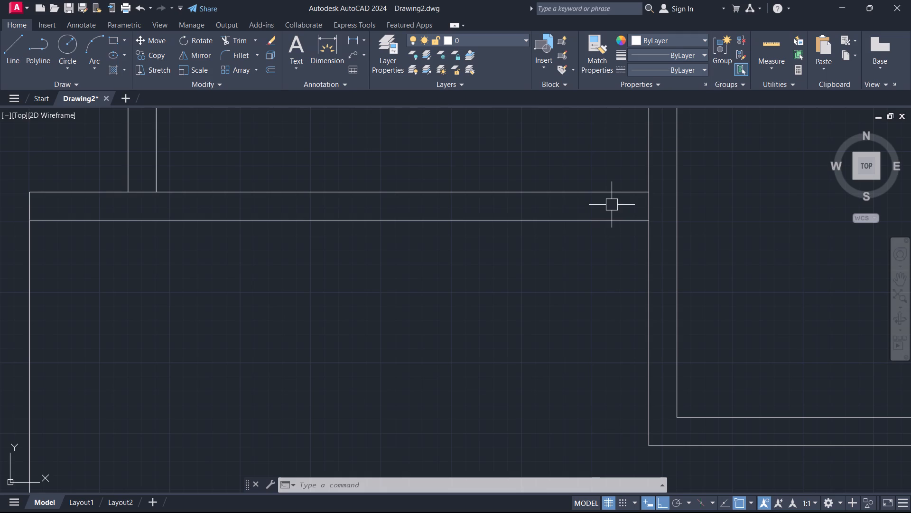
Offset the outer left edge just below the upper-left room 20 inward.
{"action": "scroll", "coordinate": [641, 334], "scroll_direction": "down", "scroll_amount": 1}
{"action": "middle_click_drag", "start_coordinate": [632, 330], "coordinate": [580, 325]}
{"action": "scroll", "coordinate": [578, 325], "scroll_direction": "down", "scroll_amount": 1}
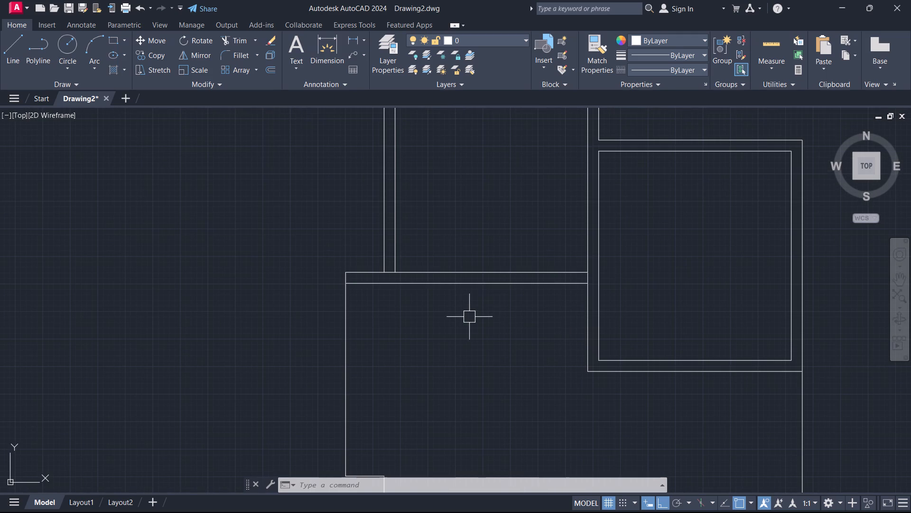
{"action": "type", "text": "O"}
{"action": "key", "text": "space"}
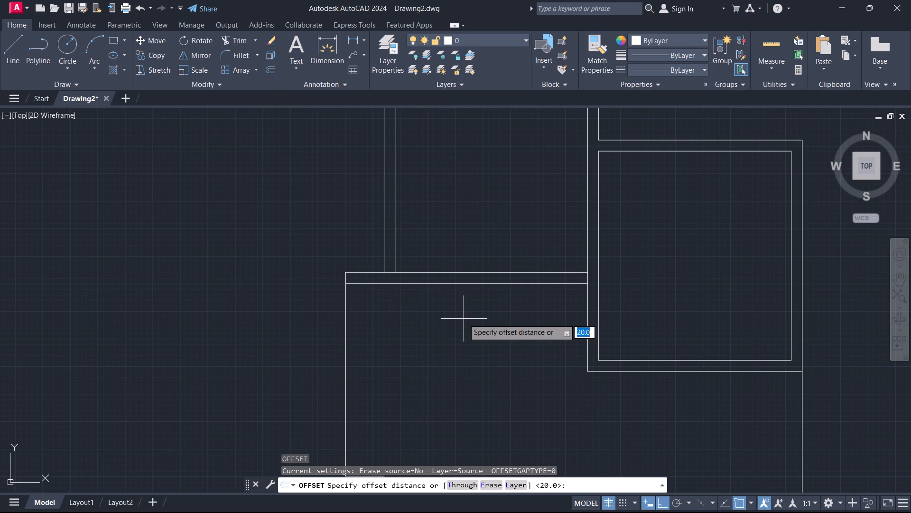
{"action": "type", "text": "20"}
{"action": "key", "text": "Return"}
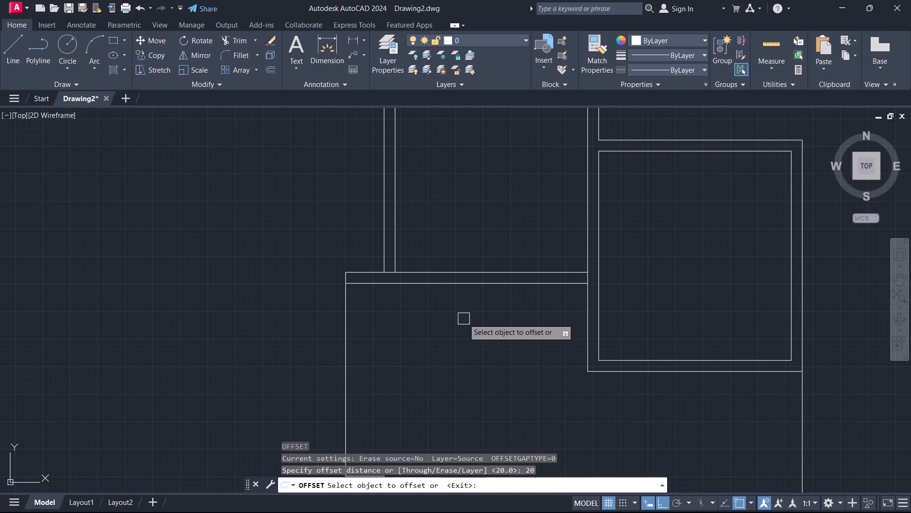
{"action": "left_click", "coordinate": [347, 369]}
{"action": "left_click", "coordinate": [374, 371]}
Offset the outline's lower left edge, below the small step, 20 inward.
{"action": "scroll", "coordinate": [479, 363], "scroll_direction": "down", "scroll_amount": 1}
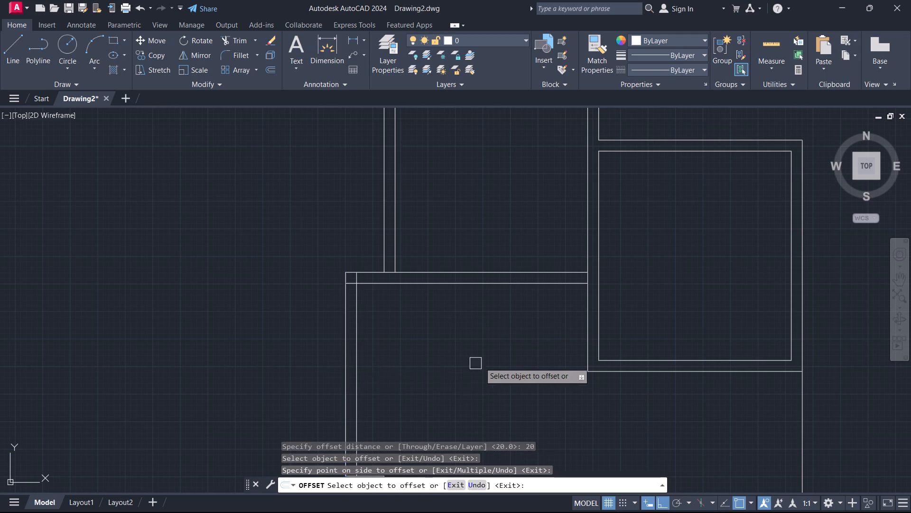
{"action": "scroll", "coordinate": [480, 362], "scroll_direction": "down", "scroll_amount": 1}
{"action": "middle_click_drag", "start_coordinate": [481, 361], "coordinate": [483, 196]}
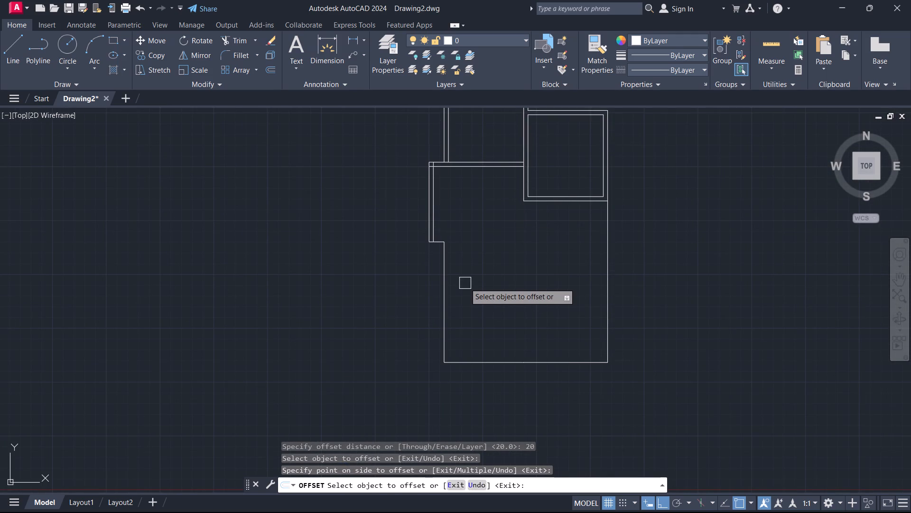
{"action": "left_click", "coordinate": [444, 293]}
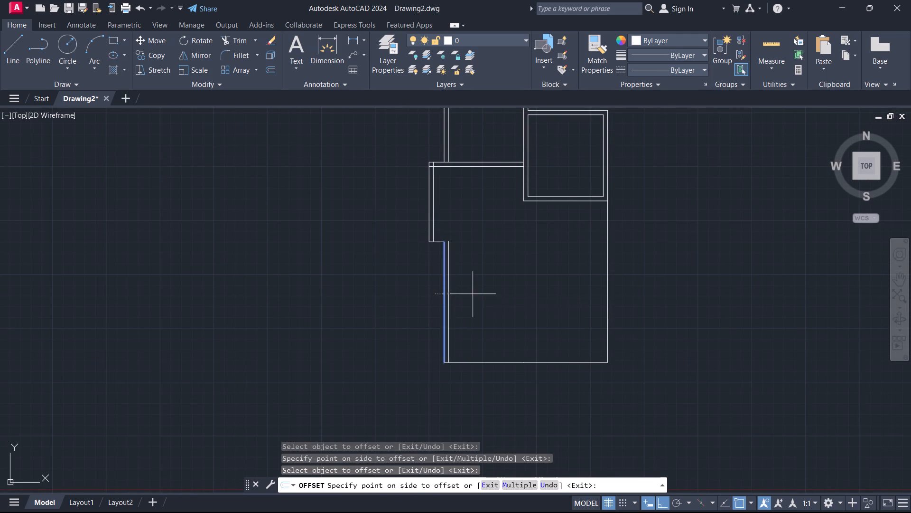
{"action": "left_click", "coordinate": [473, 294]}
{"action": "scroll", "coordinate": [435, 241], "scroll_direction": "up", "scroll_amount": 2}
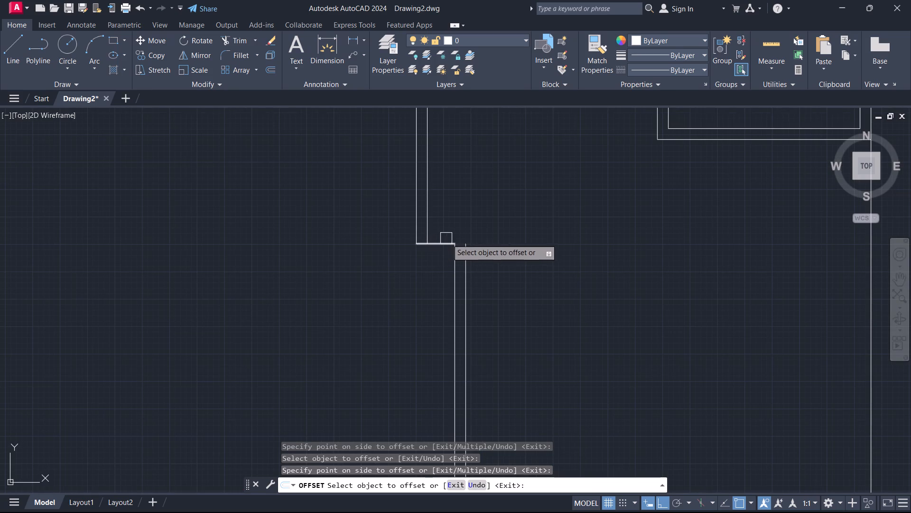
Offset the short horizontal edge of the small step on the outline's left side 20 upward, into the plan.
{"action": "left_click", "coordinate": [448, 239]}
{"action": "left_click", "coordinate": [457, 194]}
{"action": "scroll", "coordinate": [498, 261], "scroll_direction": "down", "scroll_amount": 1}
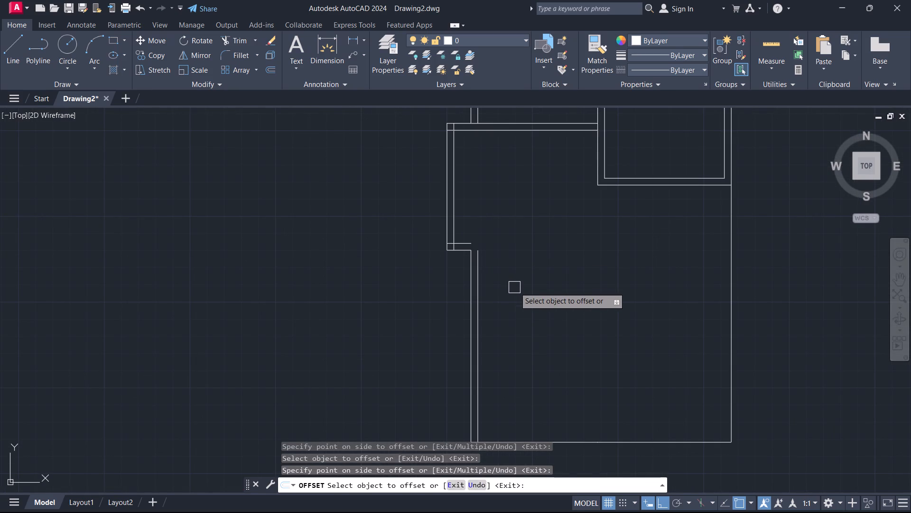
{"action": "scroll", "coordinate": [518, 299], "scroll_direction": "down", "scroll_amount": 1}
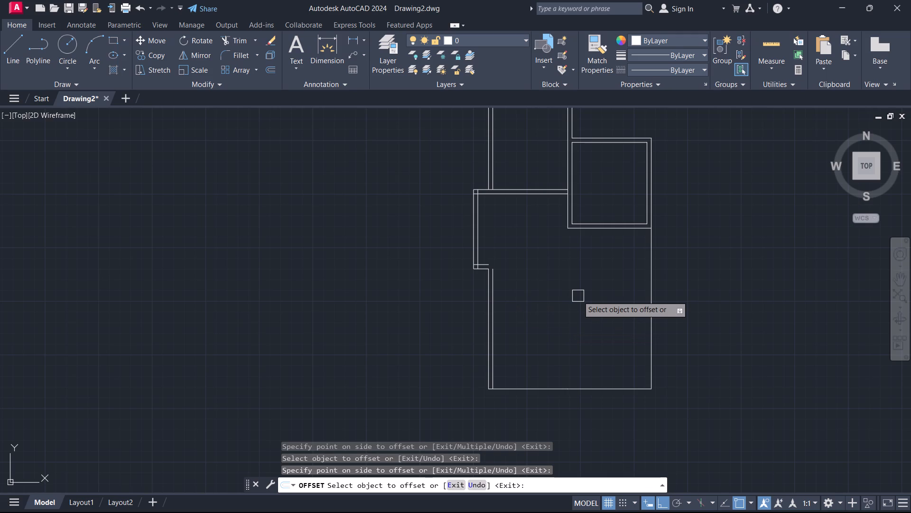
{"action": "key", "text": "Escape"}
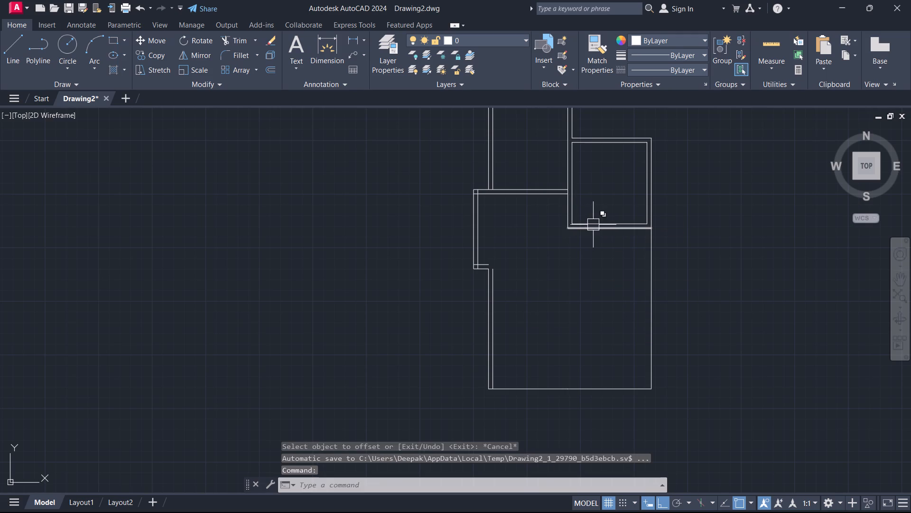
Extend both lines of the right-hand room's left wall down to the outline's bottom edge.
{"action": "type", "text": "EX"}
{"action": "key", "text": "space"}
{"action": "key", "text": "space"}
{"action": "left_click", "coordinate": [589, 201]}
{"action": "left_click", "coordinate": [543, 212]}
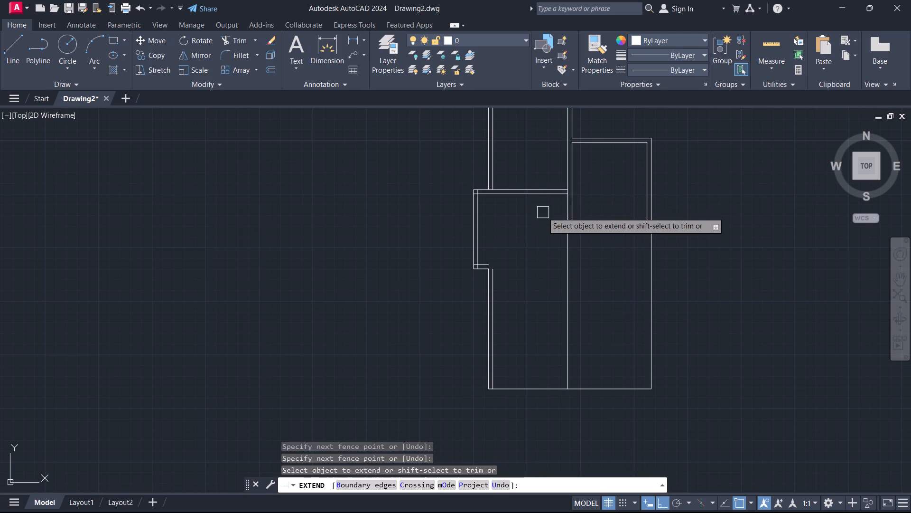
{"action": "left_click", "coordinate": [574, 210]}
{"action": "key", "text": "Escape"}
Trim the right line of the extended wall where it crosses the thickness of the right-hand room's bottom wall.
{"action": "scroll", "coordinate": [579, 240], "scroll_direction": "up", "scroll_amount": 2}
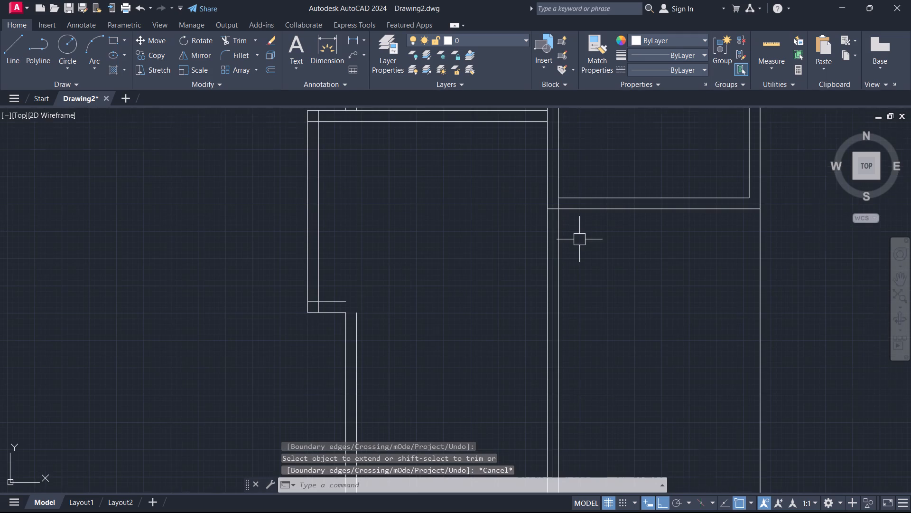
{"action": "key", "text": "t"}
{"action": "key", "text": "r"}
{"action": "key", "text": "space"}
{"action": "scroll", "coordinate": [572, 217], "scroll_direction": "up", "scroll_amount": 3}
{"action": "left_click", "coordinate": [536, 160]}
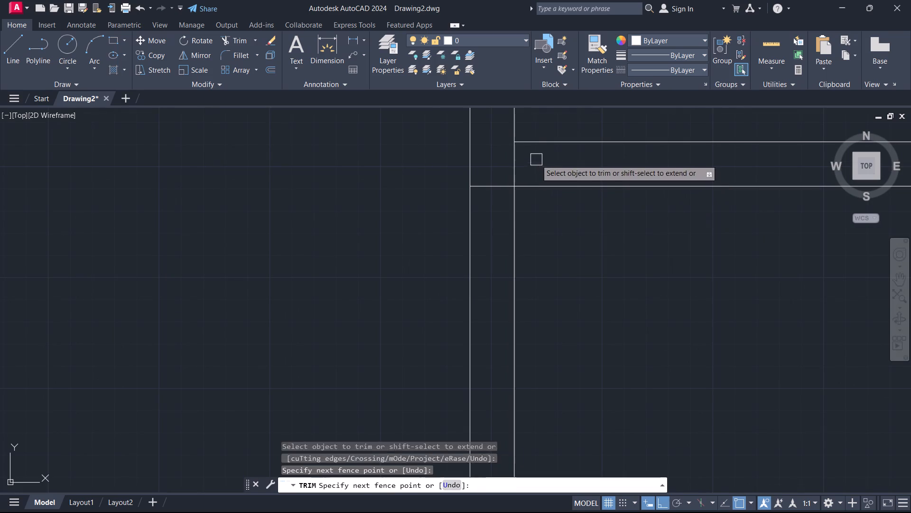
{"action": "left_click", "coordinate": [492, 160]}
{"action": "key", "text": "Escape"}
Offset the lower line of the right-hand room's bottom wall 130 downward.
{"action": "scroll", "coordinate": [535, 222], "scroll_direction": "down", "scroll_amount": 1}
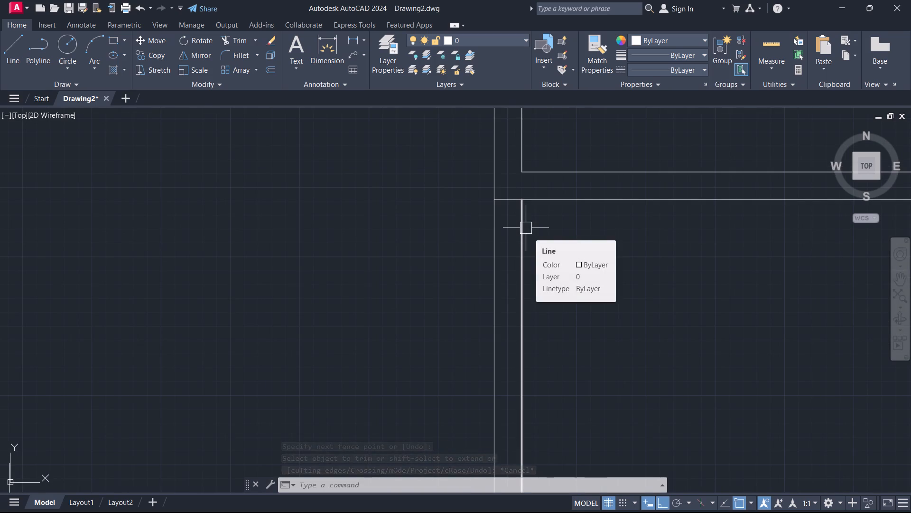
{"action": "type", "text": "O 130"}
{"action": "key", "text": "Return"}
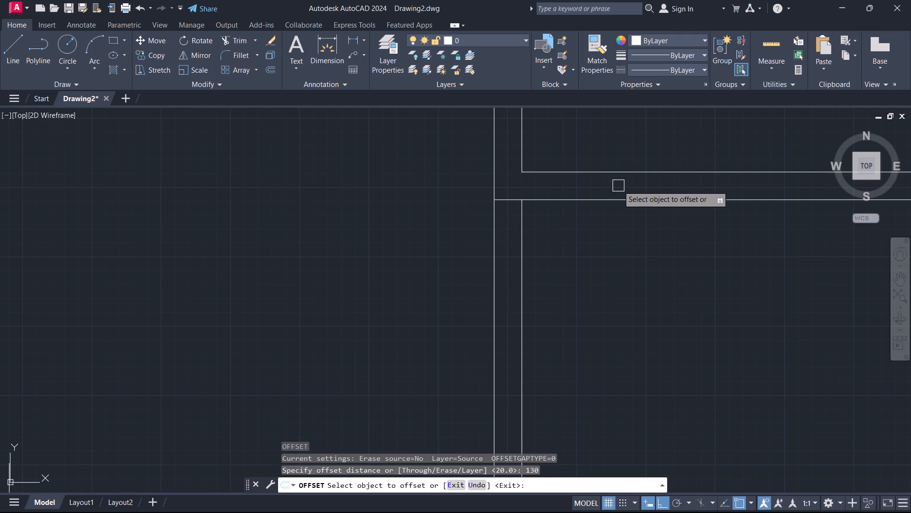
{"action": "left_click", "coordinate": [617, 199]}
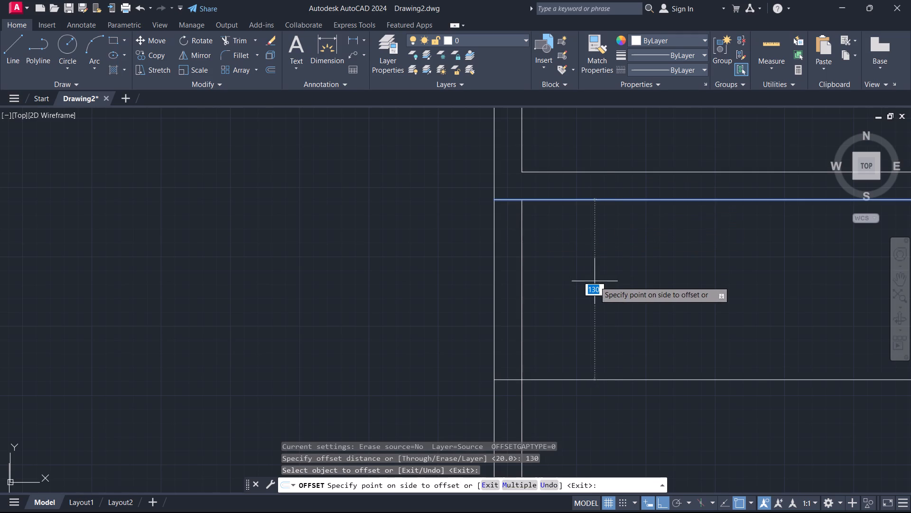
{"action": "left_click", "coordinate": [595, 282]}
{"action": "scroll", "coordinate": [608, 280], "scroll_direction": "down", "scroll_amount": 5}
{"action": "middle_click_drag", "start_coordinate": [608, 273], "coordinate": [548, 192]}
{"action": "key", "text": "Escape"}
Offset the line 130 below the right-hand room 20 downward to form a cross wall.
{"action": "scroll", "coordinate": [542, 195], "scroll_direction": "up", "scroll_amount": 2}
{"action": "type", "text": "O 20"}
{"action": "key", "text": "Return"}
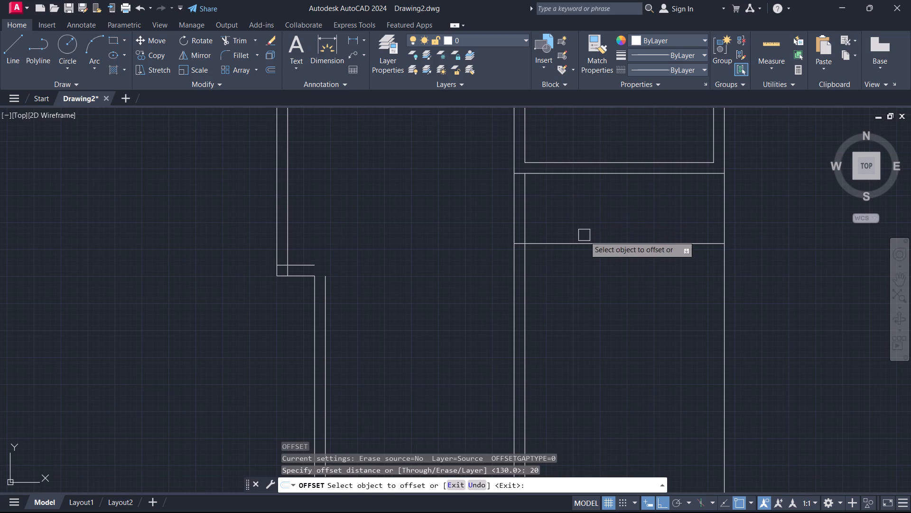
{"action": "left_click", "coordinate": [586, 245]}
{"action": "left_click", "coordinate": [565, 282]}
{"action": "key", "text": "Escape"}
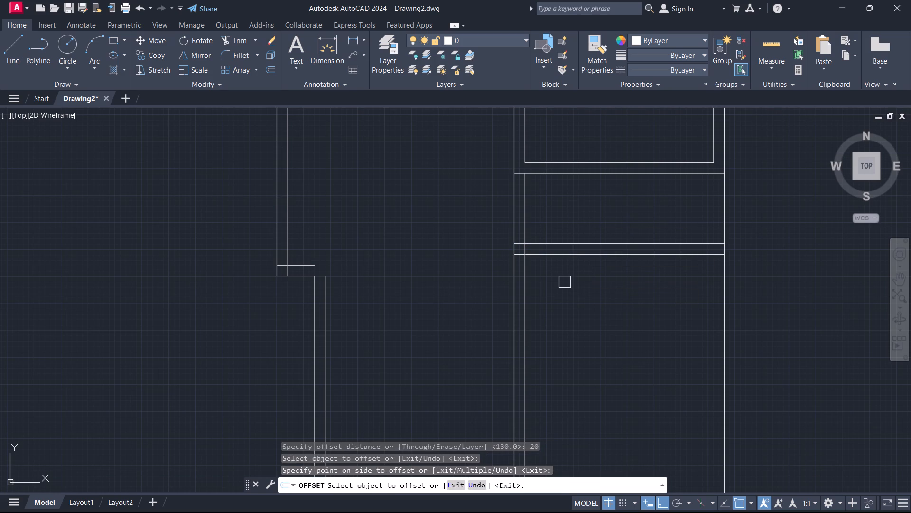
Trim both vertical wall lines between the right-hand room's bottom wall and the cross wall below it.
{"action": "type", "text": "TR"}
{"action": "key", "text": "space"}
{"action": "scroll", "coordinate": [537, 184], "scroll_direction": "up", "scroll_amount": 1}
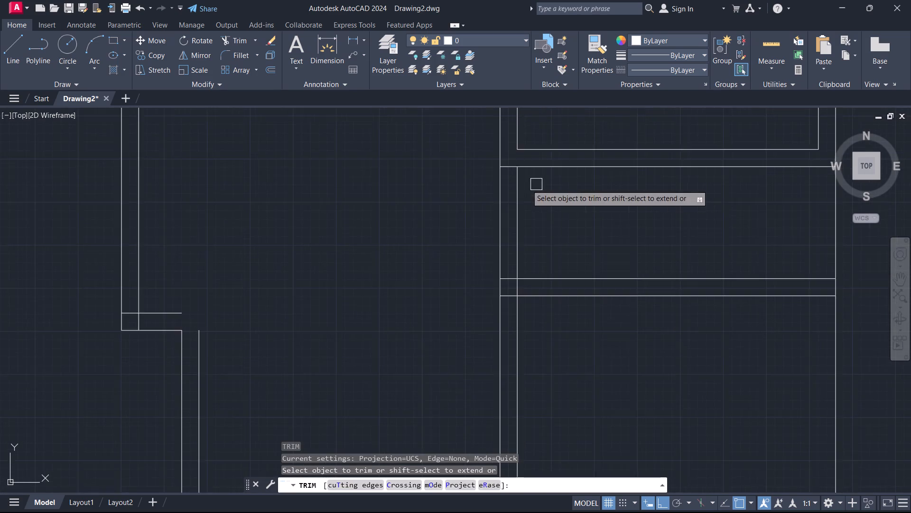
{"action": "scroll", "coordinate": [524, 186], "scroll_direction": "up", "scroll_amount": 2}
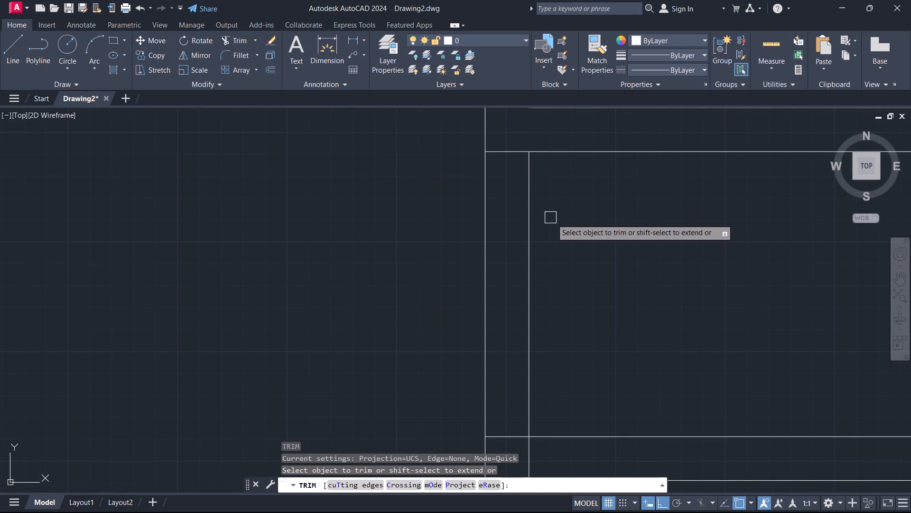
{"action": "left_click", "coordinate": [552, 219]}
{"action": "left_click", "coordinate": [246, 171]}
{"action": "scroll", "coordinate": [402, 201], "scroll_direction": "down", "scroll_amount": 4}
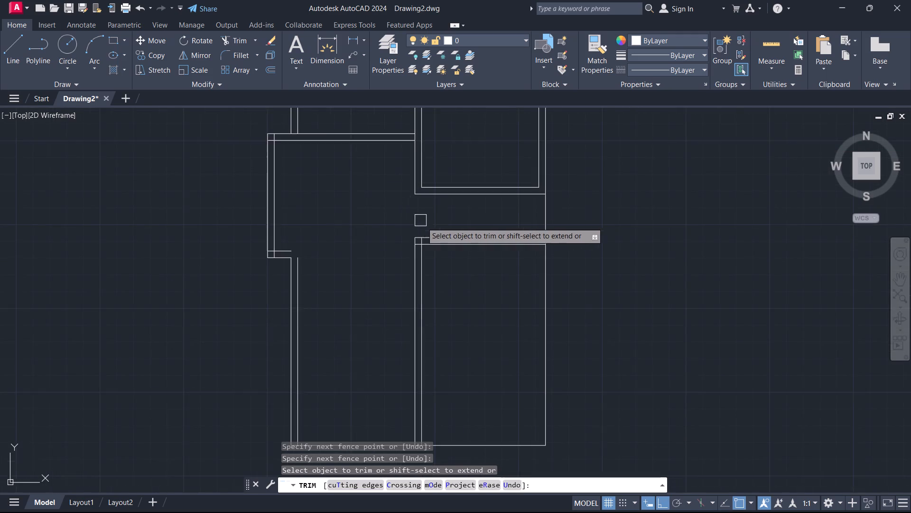
{"action": "scroll", "coordinate": [423, 223], "scroll_direction": "up", "scroll_amount": 1}
{"action": "middle_click_drag", "start_coordinate": [423, 223], "coordinate": [454, 170]}
{"action": "scroll", "coordinate": [456, 187], "scroll_direction": "up", "scroll_amount": 3}
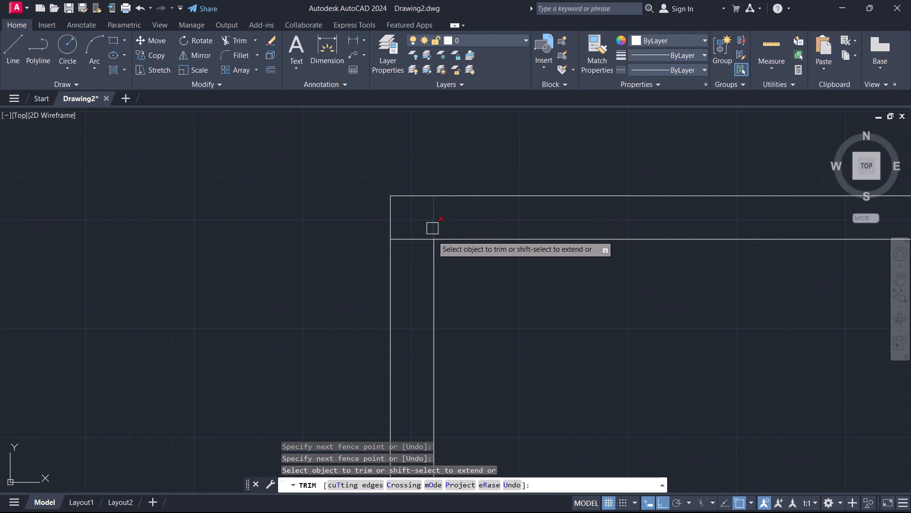
{"action": "scroll", "coordinate": [445, 217], "scroll_direction": "down", "scroll_amount": 2}
{"action": "middle_click_drag", "start_coordinate": [446, 187], "coordinate": [460, 99]}
{"action": "key", "text": "Escape"}
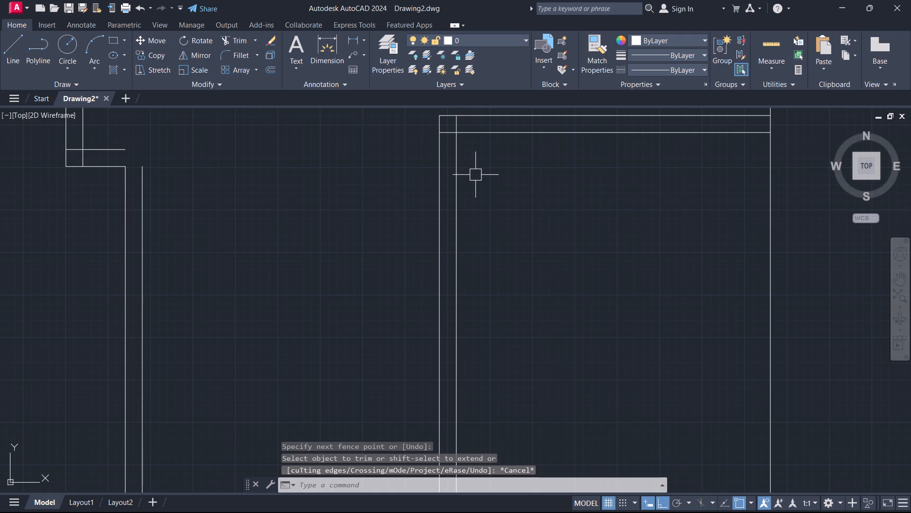
Offset the outline's bottom edge in the lower-right area 20 inward.
{"action": "scroll", "coordinate": [480, 183], "scroll_direction": "down", "scroll_amount": 1}
{"action": "middle_click_drag", "start_coordinate": [480, 183], "coordinate": [470, 101]}
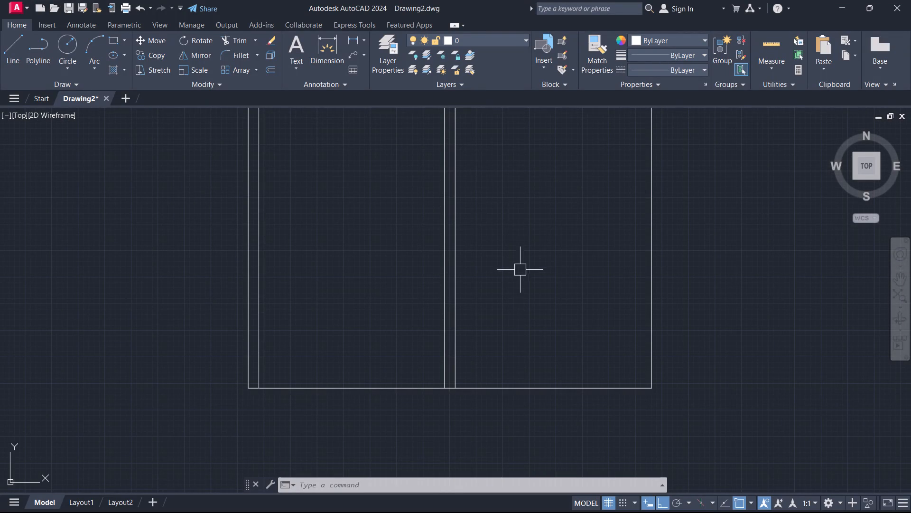
{"action": "type", "text": "O"}
{"action": "key", "text": "space"}
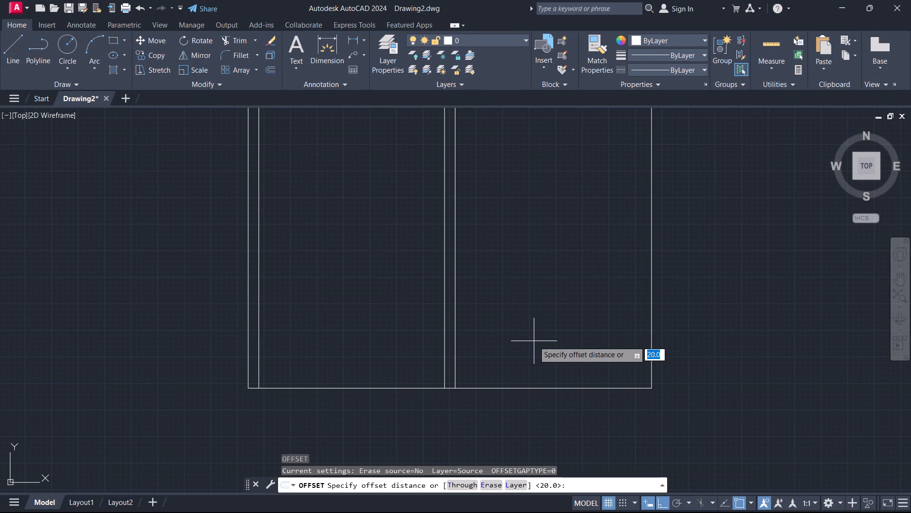
{"action": "key", "text": "3"}
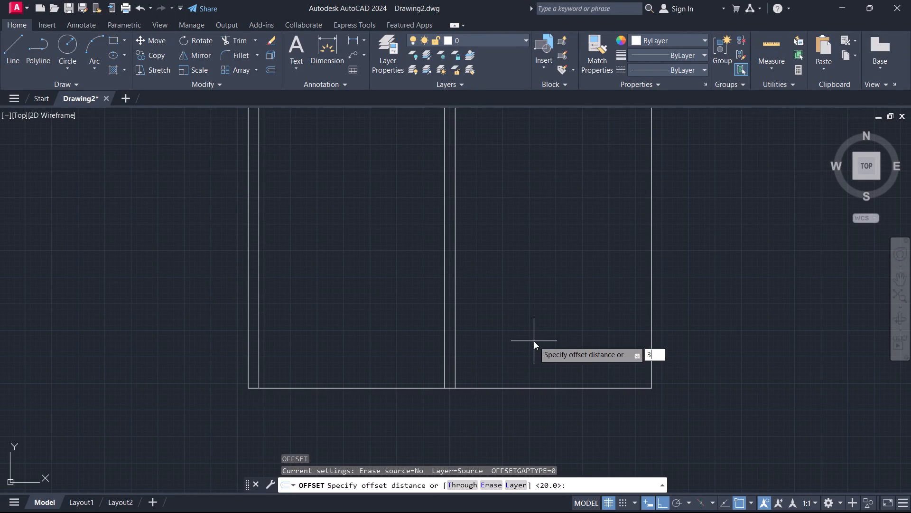
{"action": "key", "text": "BackSpace"}
{"action": "type", "text": "20"}
{"action": "key", "text": "Return"}
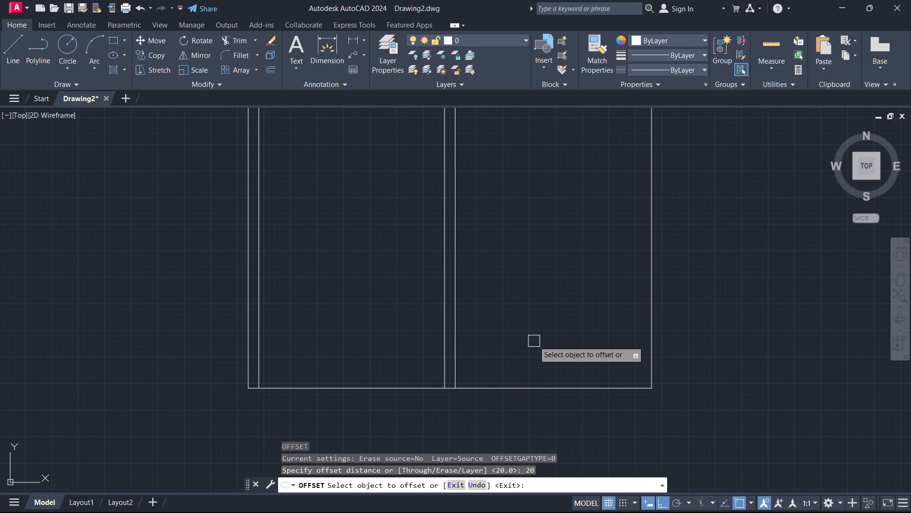
{"action": "left_click", "coordinate": [567, 390]}
{"action": "left_click", "coordinate": [564, 337]}
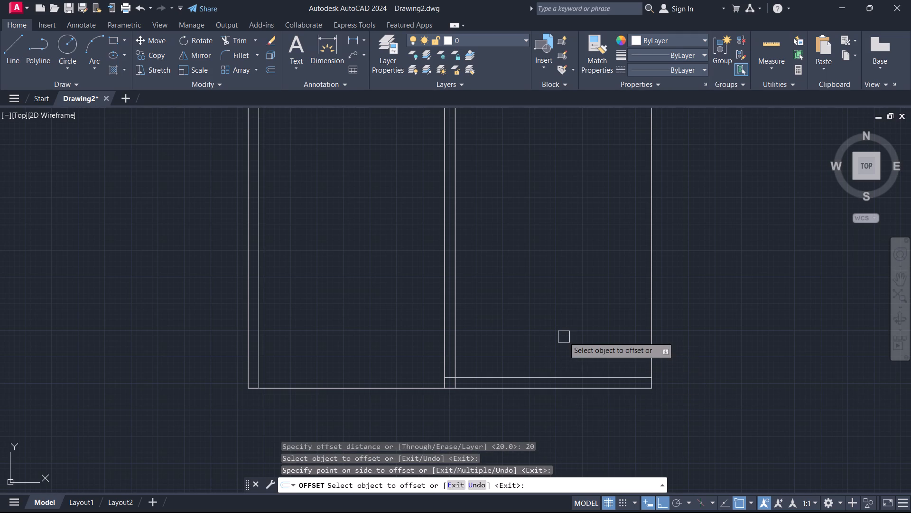
{"action": "key", "text": "Escape"}
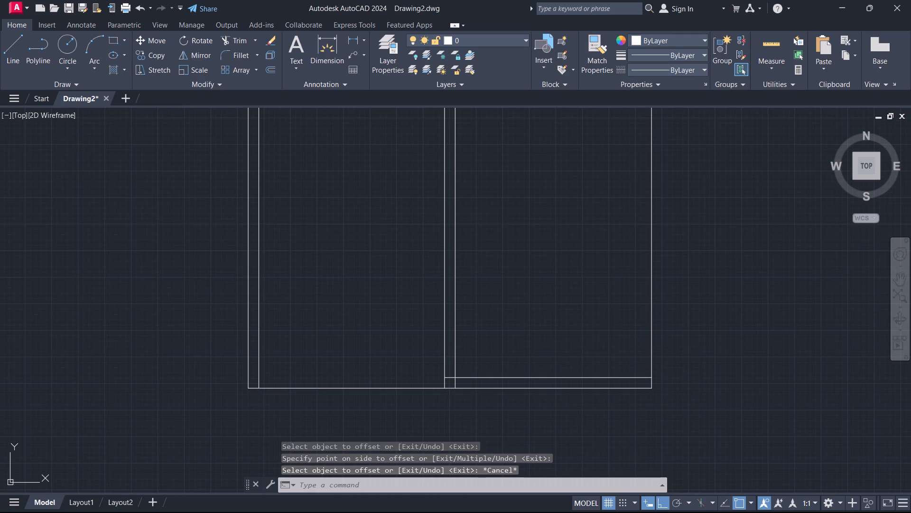
Offset the inner line of the lower-right area's bottom wall 360 upward.
{"action": "type", "text": "O"}
{"action": "key", "text": "space"}
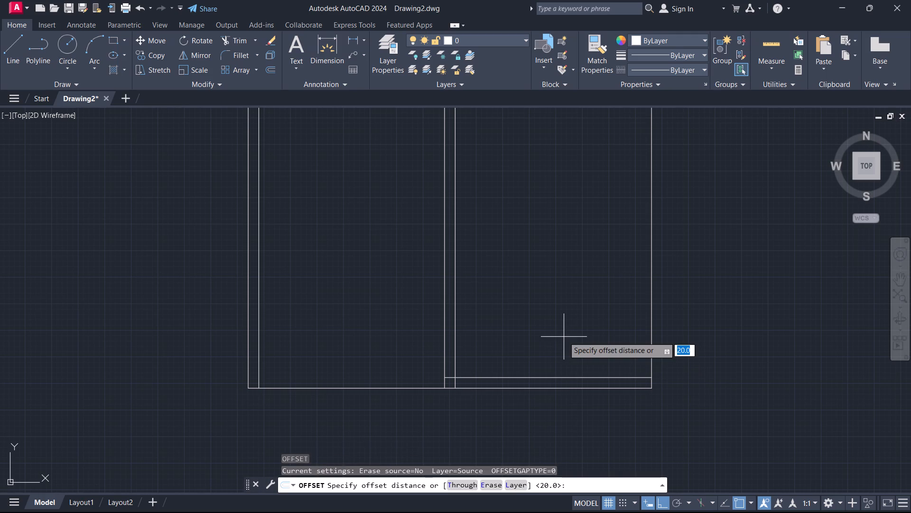
{"action": "type", "text": "360"}
{"action": "key", "text": "Return"}
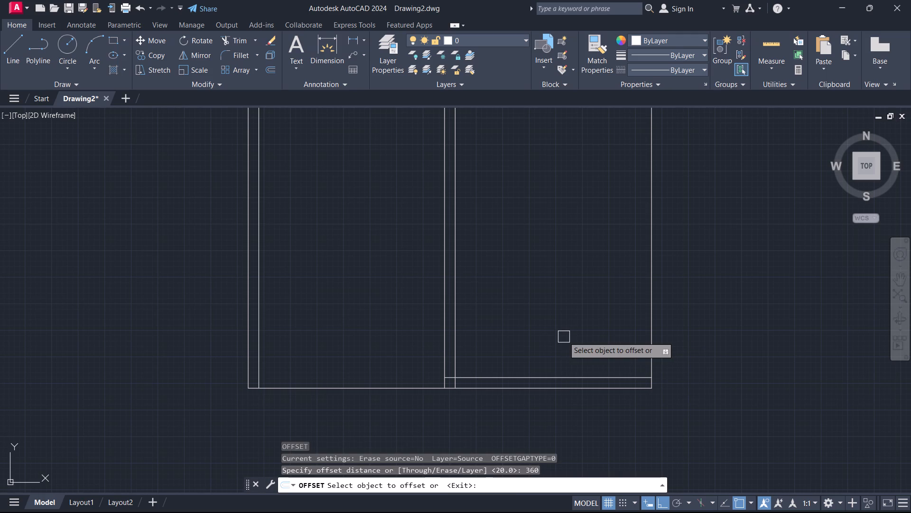
{"action": "left_click", "coordinate": [577, 376]}
{"action": "left_click", "coordinate": [572, 289]}
{"action": "key", "text": "Escape"}
Offset the line 360 above the bottom wall 20 upward to form the lower-right room's top wall.
{"action": "middle_click_drag", "start_coordinate": [585, 262], "coordinate": [582, 281]}
{"action": "type", "text": "O 20"}
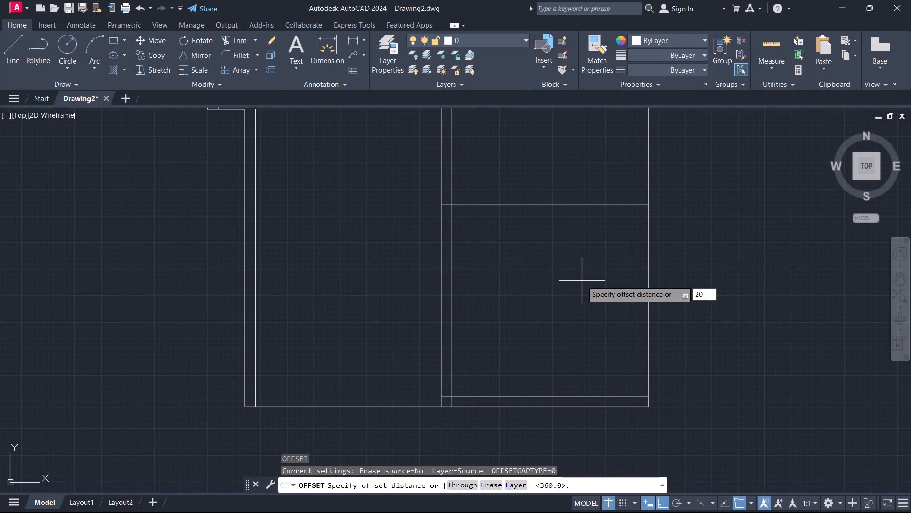
{"action": "key", "text": "Return"}
{"action": "left_click", "coordinate": [589, 208]}
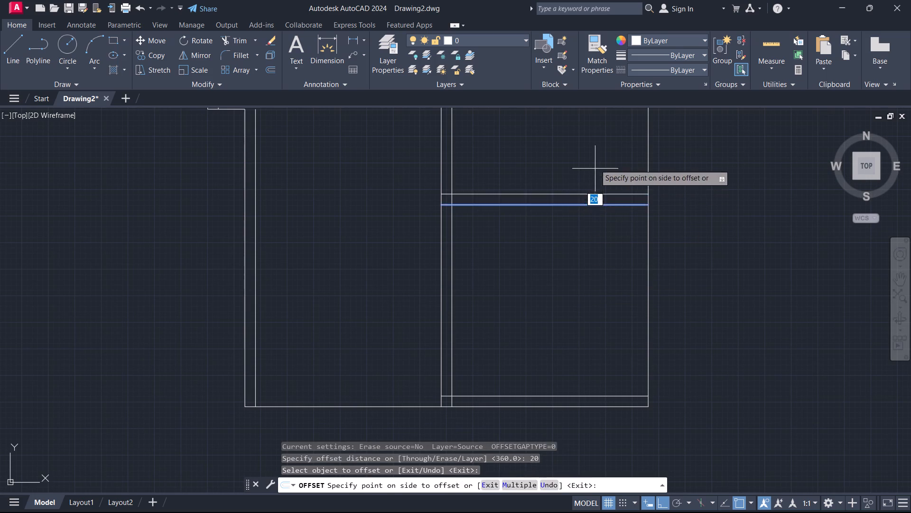
{"action": "left_click", "coordinate": [595, 164]}
{"action": "key", "text": "Escape"}
Trim both vertical wall lines between the upper cross wall and the lower-right room's top wall.
{"action": "middle_click_drag", "start_coordinate": [595, 164], "coordinate": [535, 285]}
{"action": "scroll", "coordinate": [595, 164], "scroll_direction": "down", "scroll_amount": 1}
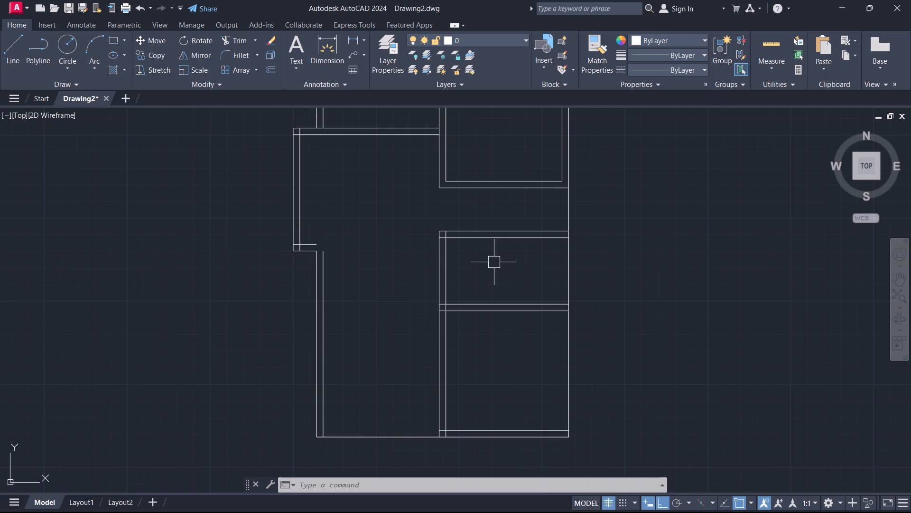
{"action": "type", "text": "TR"}
{"action": "key", "text": "space"}
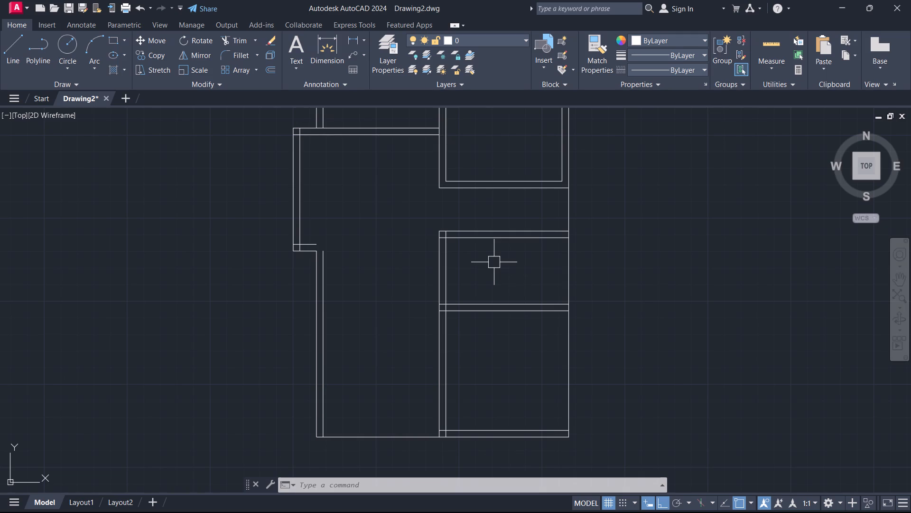
{"action": "left_click", "coordinate": [494, 262]}
{"action": "left_click", "coordinate": [378, 285]}
{"action": "key", "text": "Escape"}
Trim the short vertical line remaining inside the left end of the upper cross wall.
{"action": "scroll", "coordinate": [441, 240], "scroll_direction": "up", "scroll_amount": 5}
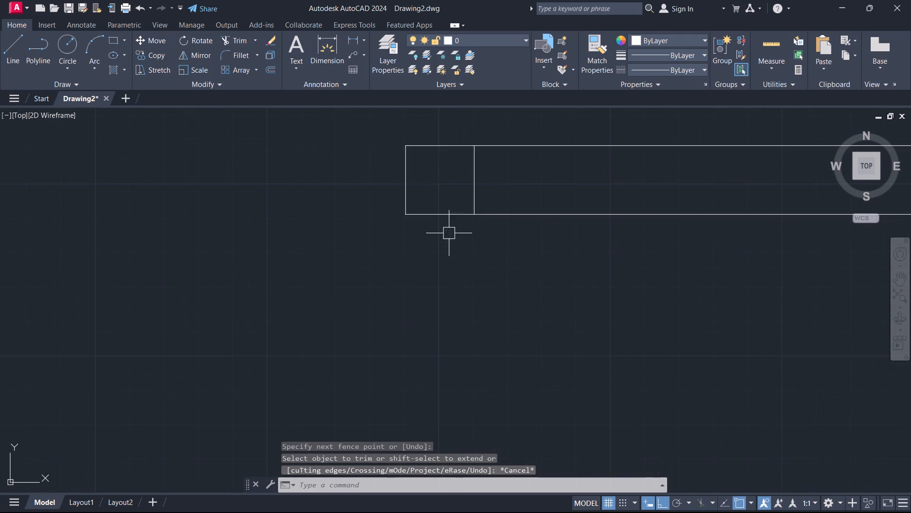
{"action": "key", "text": "space"}
{"action": "left_click_drag", "start_coordinate": [498, 195], "coordinate": [491, 192]}
{"action": "left_click", "coordinate": [436, 184]}
{"action": "key", "text": "Escape"}
Offset the outline's right edge beside the cross walls 20 inward.
{"action": "scroll", "coordinate": [464, 227], "scroll_direction": "down", "scroll_amount": 2}
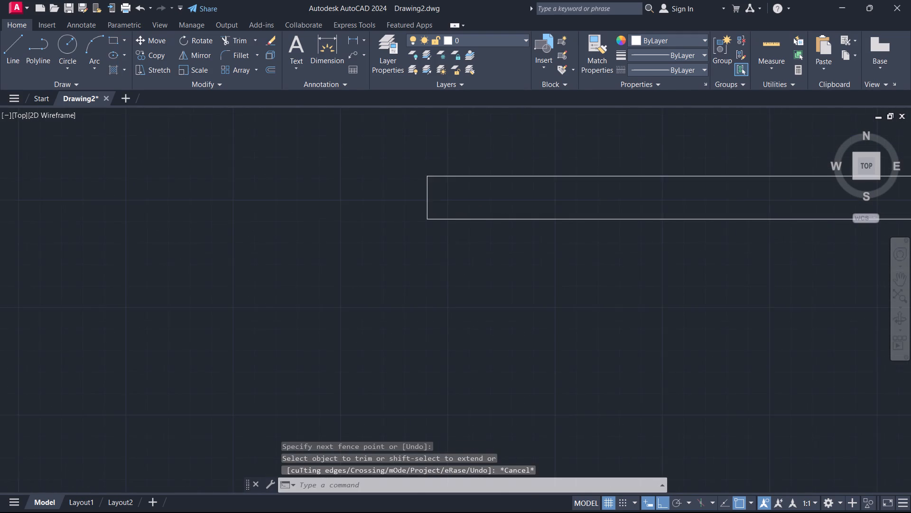
{"action": "scroll", "coordinate": [465, 231], "scroll_direction": "down", "scroll_amount": 1}
{"action": "middle_click_drag", "start_coordinate": [465, 231], "coordinate": [437, 294]}
{"action": "scroll", "coordinate": [437, 294], "scroll_direction": "down", "scroll_amount": 2}
{"action": "scroll", "coordinate": [454, 310], "scroll_direction": "up", "scroll_amount": 2}
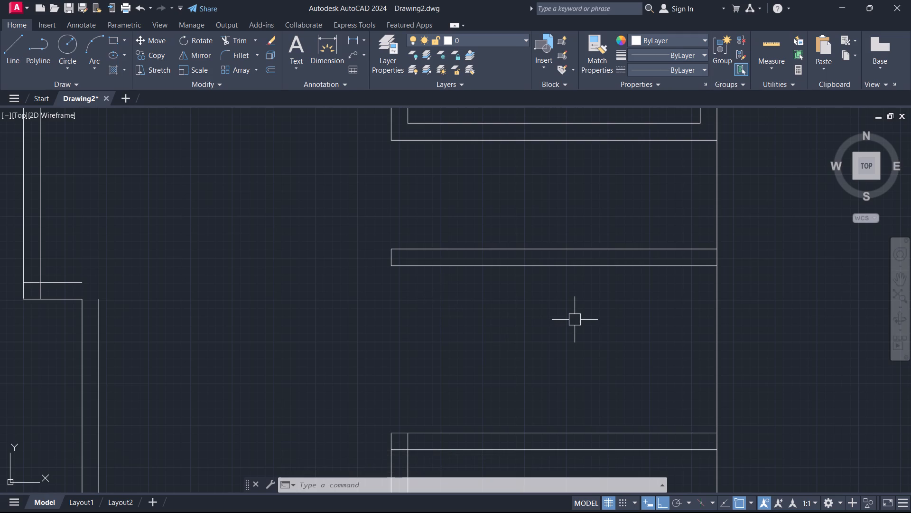
{"action": "type", "text": "O"}
{"action": "key", "text": "space"}
{"action": "type", "text": "20"}
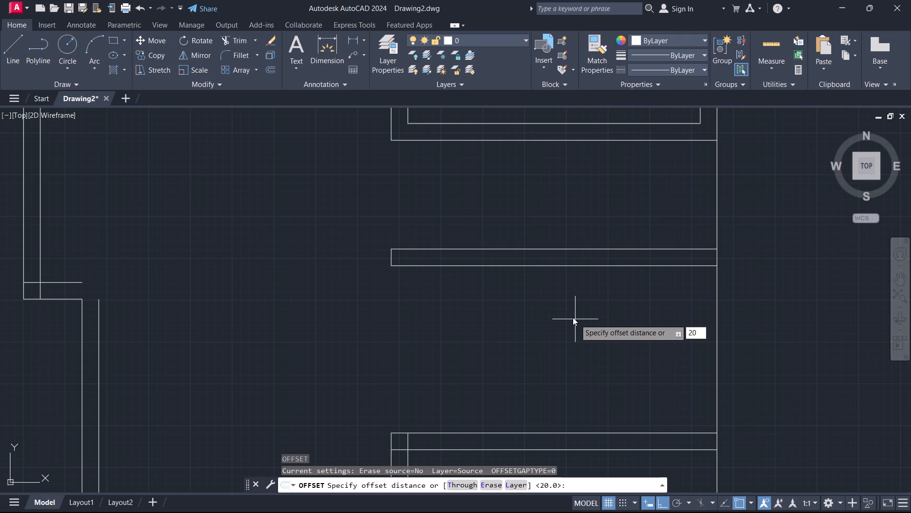
{"action": "key", "text": "Return"}
{"action": "left_click", "coordinate": [716, 318]}
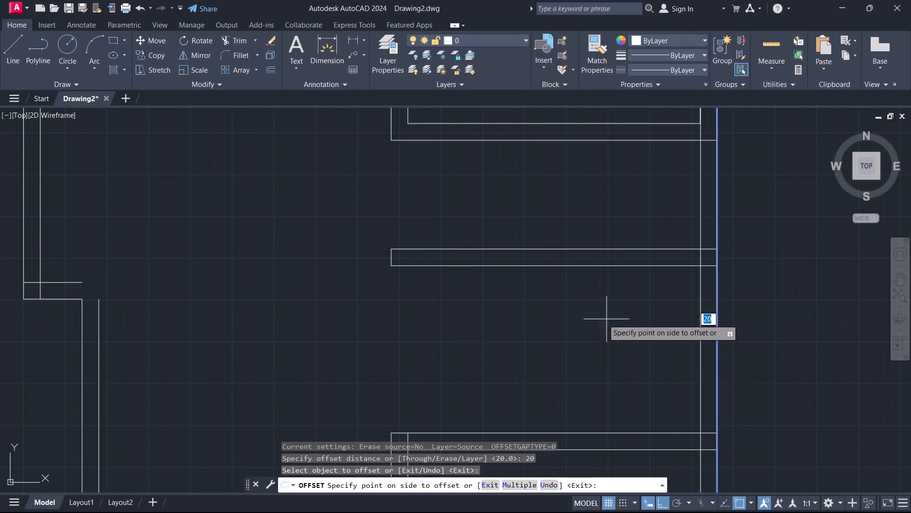
{"action": "left_click", "coordinate": [603, 319]}
{"action": "key", "text": "Escape"}
Trim the cross-wall line ends inside the right outer wall and that wall's inner line across the upper room's bottom wall.
{"action": "type", "text": "TR"}
{"action": "key", "text": "space"}
{"action": "scroll", "coordinate": [669, 296], "scroll_direction": "down", "scroll_amount": 2}
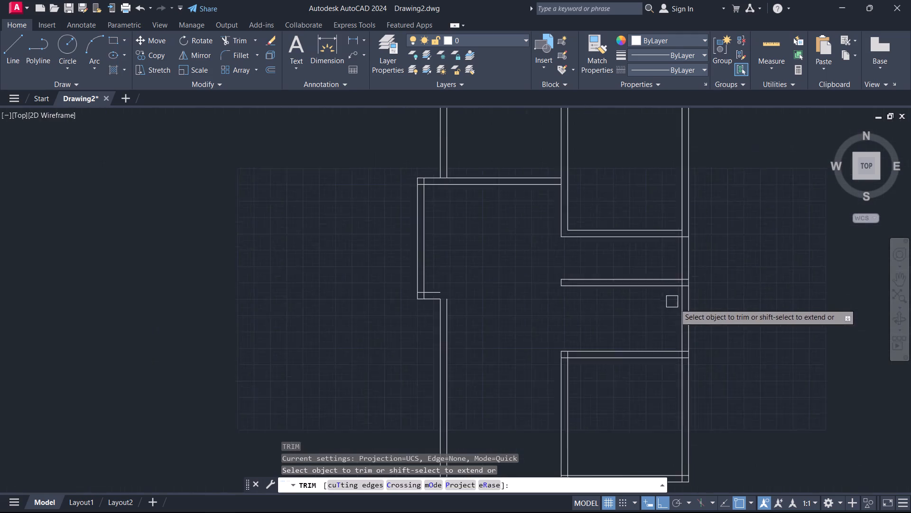
{"action": "scroll", "coordinate": [686, 387], "scroll_direction": "up", "scroll_amount": 5}
{"action": "left_click", "coordinate": [687, 334]}
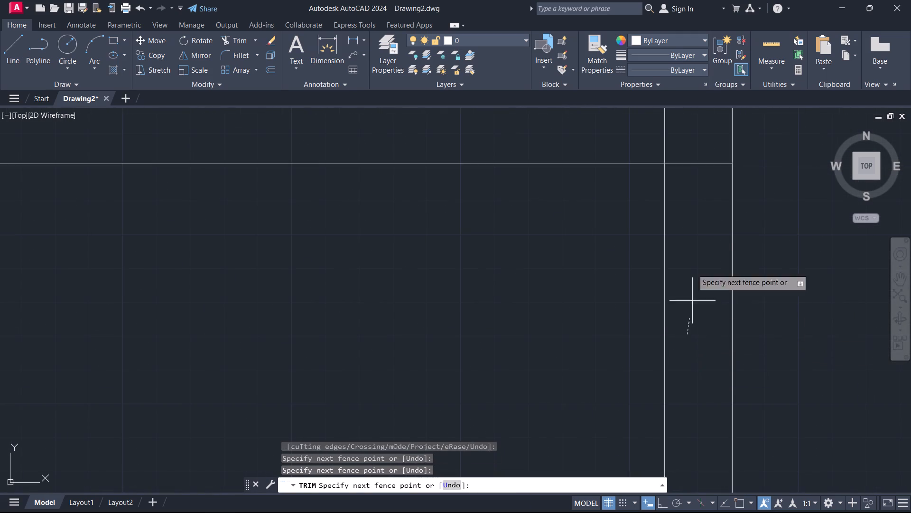
{"action": "scroll", "coordinate": [685, 182], "scroll_direction": "down", "scroll_amount": 4}
{"action": "middle_click_drag", "start_coordinate": [685, 182], "coordinate": [638, 442]}
{"action": "scroll", "coordinate": [640, 211], "scroll_direction": "up", "scroll_amount": 2}
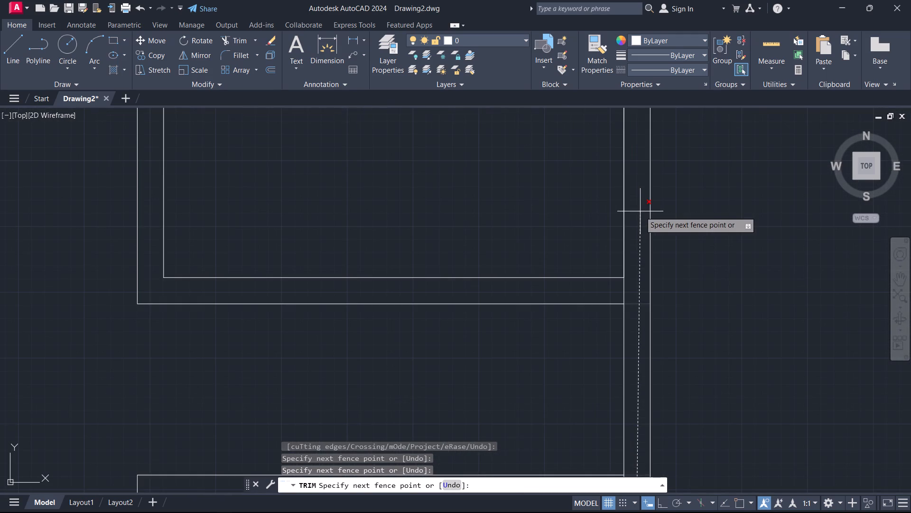
{"action": "left_click", "coordinate": [640, 211]}
{"action": "left_click", "coordinate": [629, 288]}
{"action": "scroll", "coordinate": [632, 335], "scroll_direction": "down", "scroll_amount": 1}
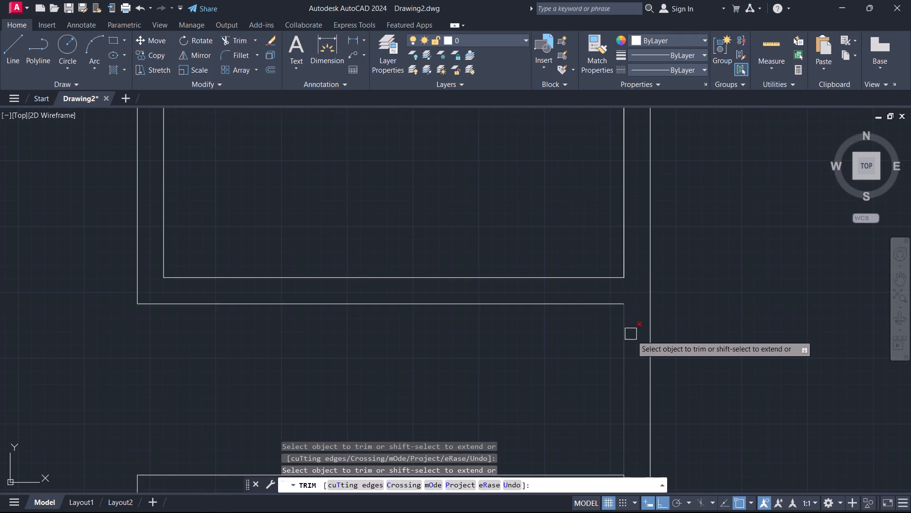
{"action": "middle_click_drag", "start_coordinate": [632, 336], "coordinate": [638, 159]}
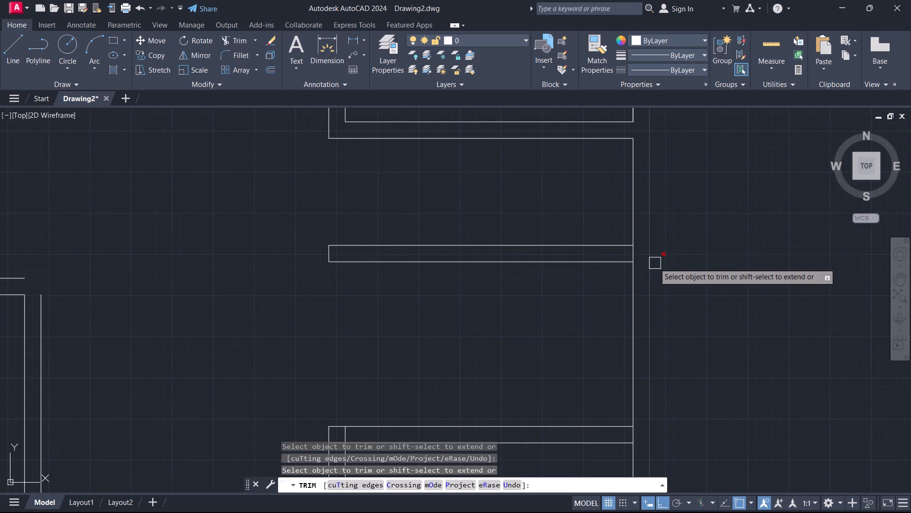
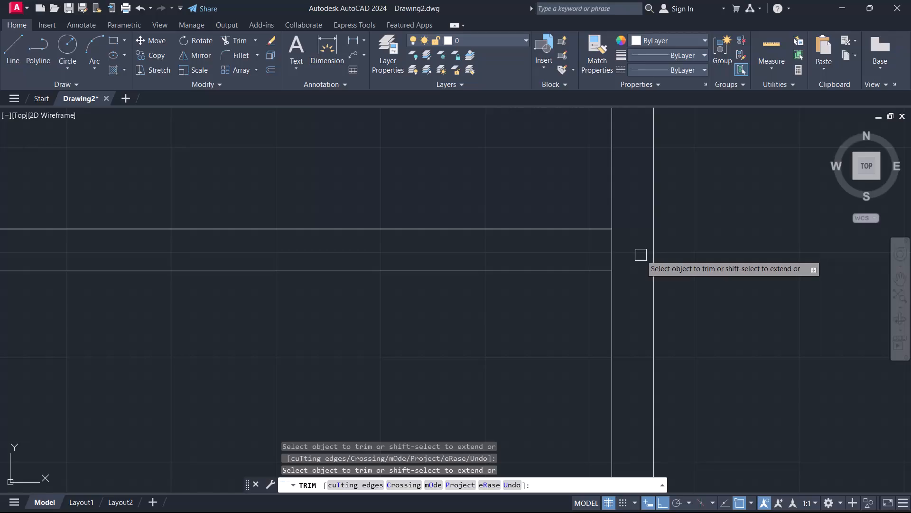
Trim the right wall's inner line across the ends of the upper cross wall and the lower-right room's top wall.
{"action": "left_click", "coordinate": [619, 243]}
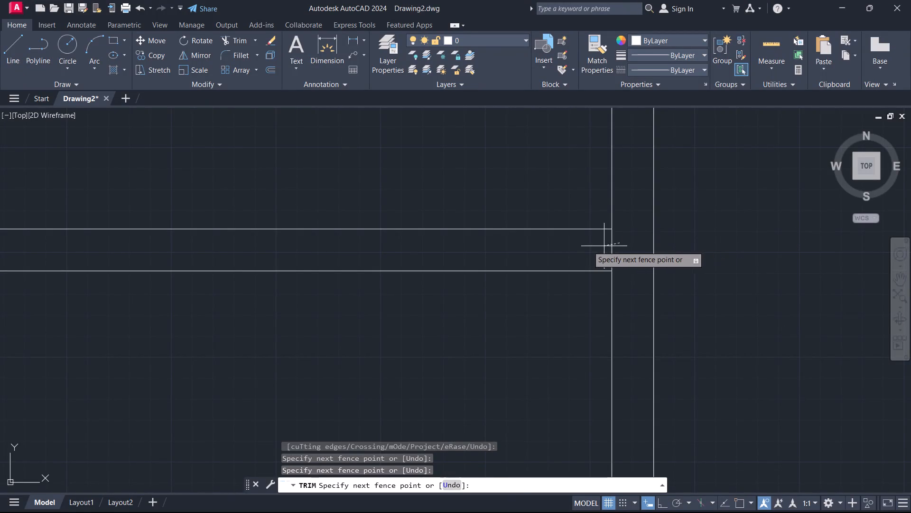
{"action": "left_click", "coordinate": [582, 246]}
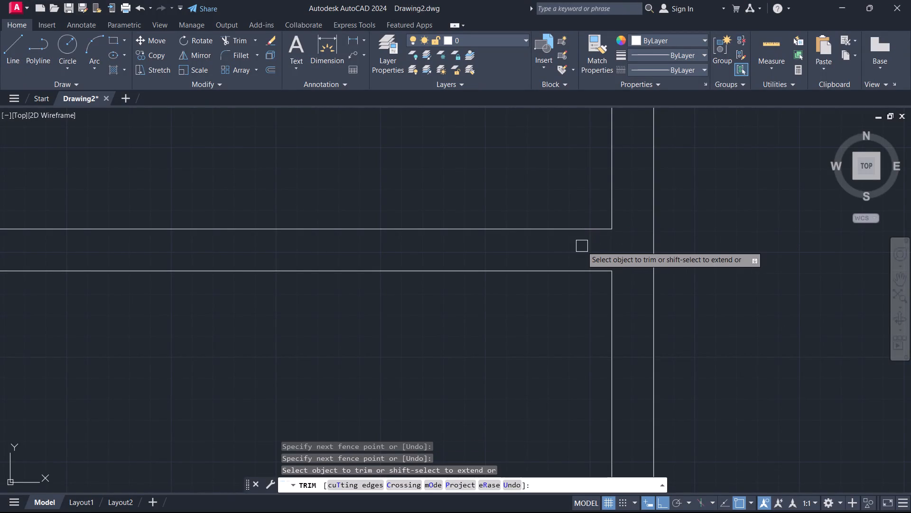
{"action": "scroll", "coordinate": [636, 284], "scroll_direction": "down", "scroll_amount": 2}
{"action": "middle_click_drag", "start_coordinate": [632, 285], "coordinate": [601, 61]}
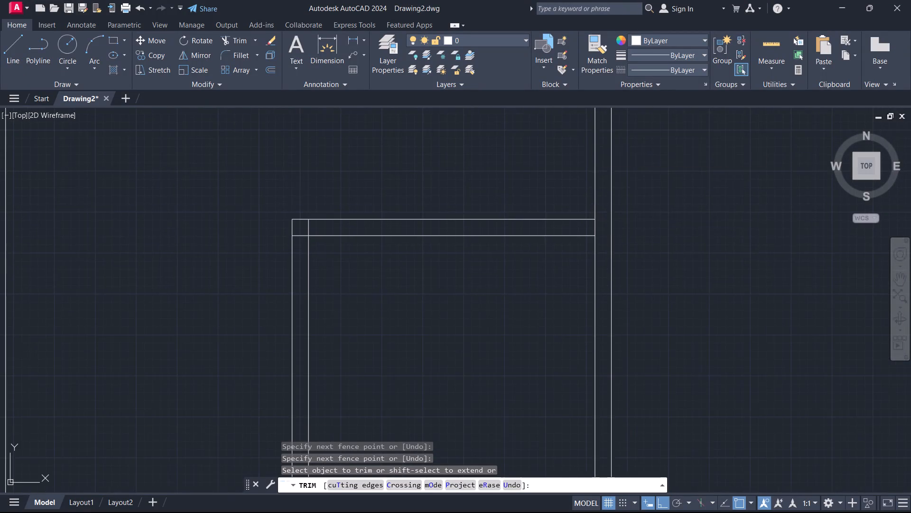
{"action": "scroll", "coordinate": [597, 220], "scroll_direction": "up", "scroll_amount": 3}
{"action": "left_click", "coordinate": [601, 239]}
{"action": "left_click", "coordinate": [533, 225]}
Trim the two overlapping inner wall lines inside the lower-right room's top-left wall corner.
{"action": "scroll", "coordinate": [465, 243], "scroll_direction": "down", "scroll_amount": 2}
{"action": "middle_click_drag", "start_coordinate": [399, 293], "coordinate": [728, 349]}
{"action": "scroll", "coordinate": [494, 324], "scroll_direction": "up", "scroll_amount": 2}
{"action": "scroll", "coordinate": [289, 268], "scroll_direction": "up", "scroll_amount": 1}
{"action": "left_click", "coordinate": [278, 262]}
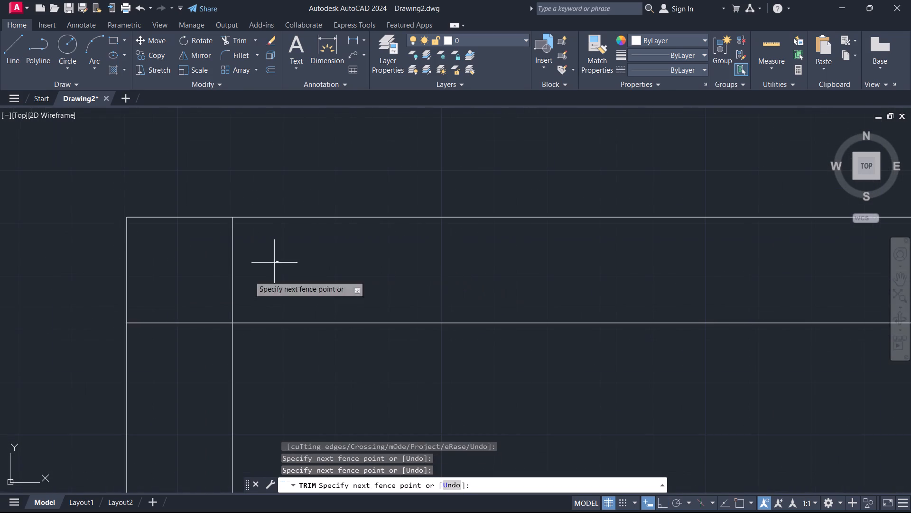
{"action": "left_click", "coordinate": [181, 335]}
Extend the inner line of the lower-right room's left wall up to the outer line of its top wall.
{"action": "scroll", "coordinate": [295, 270], "scroll_direction": "down", "scroll_amount": 5}
{"action": "middle_click_drag", "start_coordinate": [419, 317], "coordinate": [423, 269]}
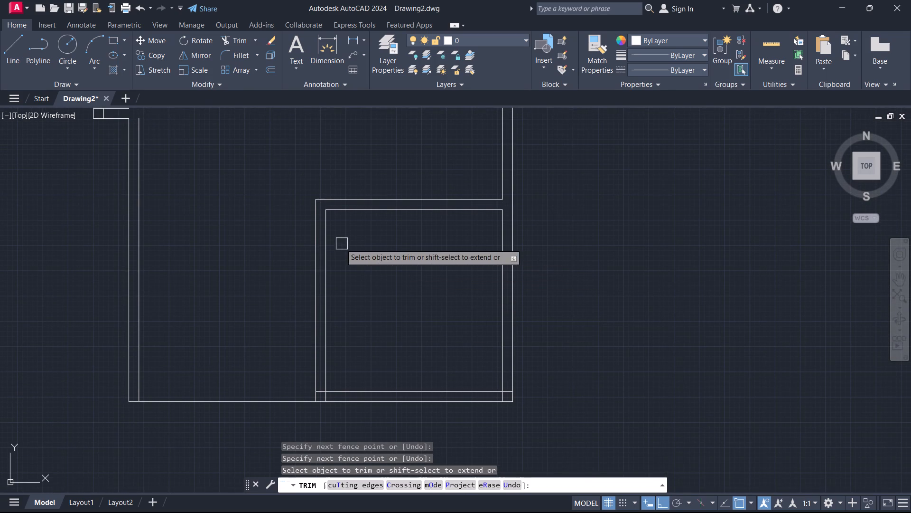
{"action": "key", "text": "Escape"}
{"action": "key", "text": "e"}
{"action": "key", "text": "x"}
{"action": "key", "text": "space"}
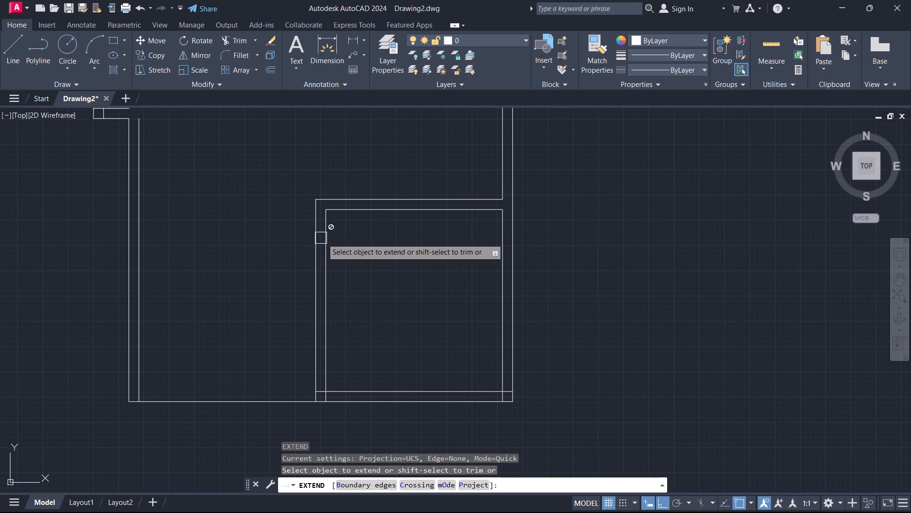
{"action": "left_click", "coordinate": [325, 246]}
{"action": "key", "text": "Escape"}
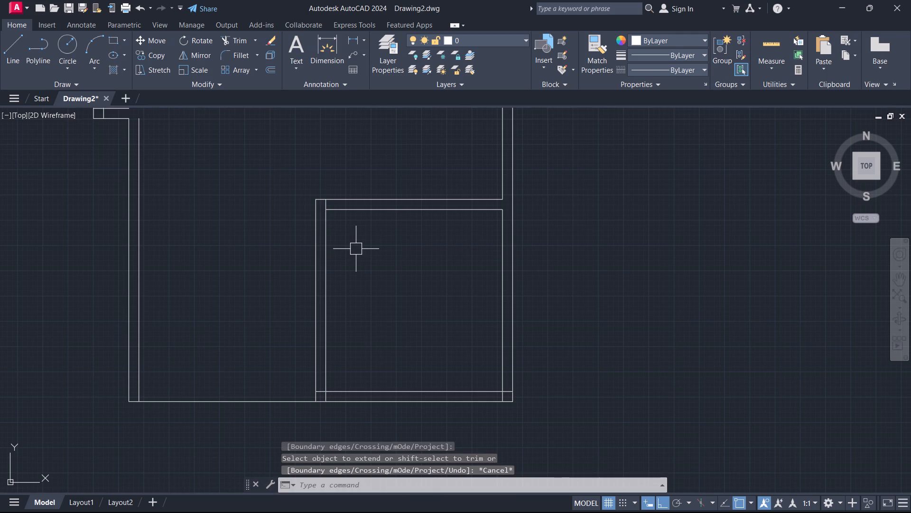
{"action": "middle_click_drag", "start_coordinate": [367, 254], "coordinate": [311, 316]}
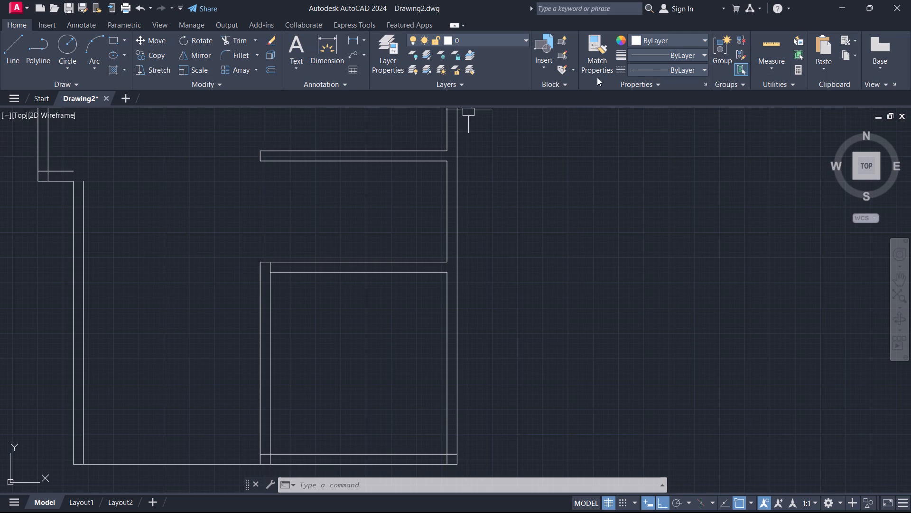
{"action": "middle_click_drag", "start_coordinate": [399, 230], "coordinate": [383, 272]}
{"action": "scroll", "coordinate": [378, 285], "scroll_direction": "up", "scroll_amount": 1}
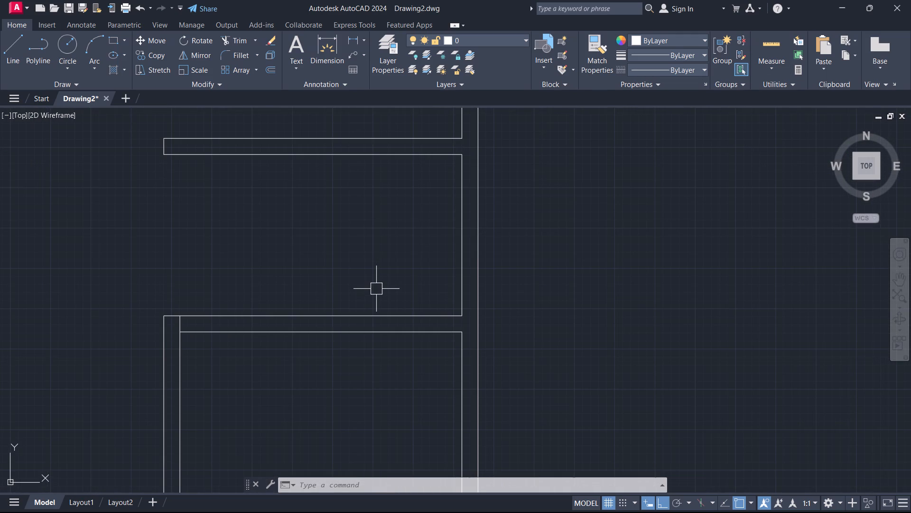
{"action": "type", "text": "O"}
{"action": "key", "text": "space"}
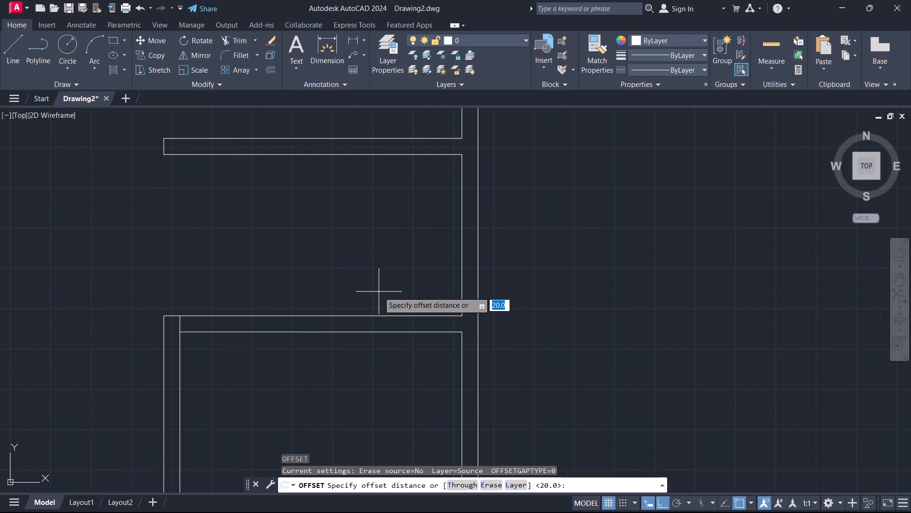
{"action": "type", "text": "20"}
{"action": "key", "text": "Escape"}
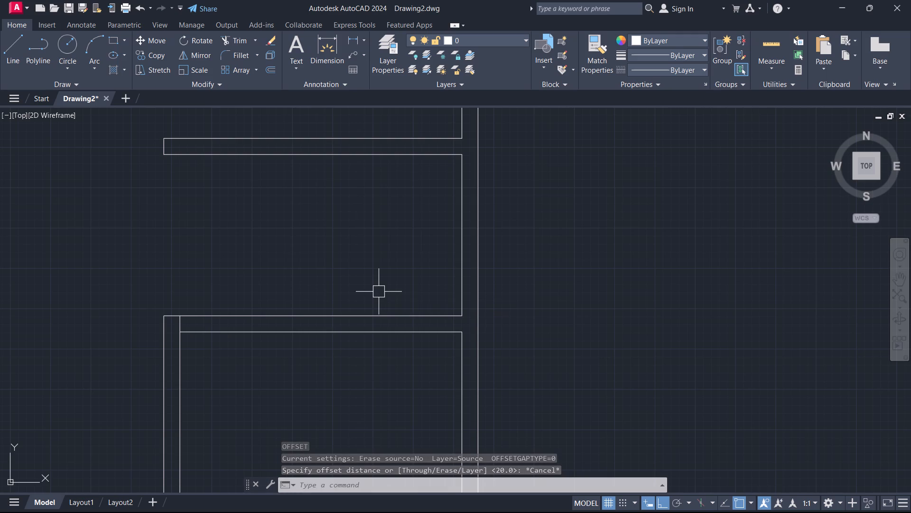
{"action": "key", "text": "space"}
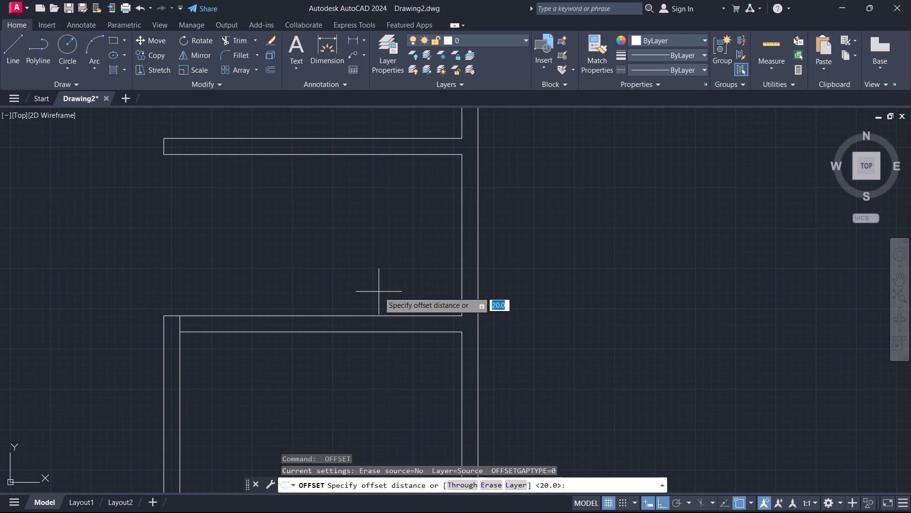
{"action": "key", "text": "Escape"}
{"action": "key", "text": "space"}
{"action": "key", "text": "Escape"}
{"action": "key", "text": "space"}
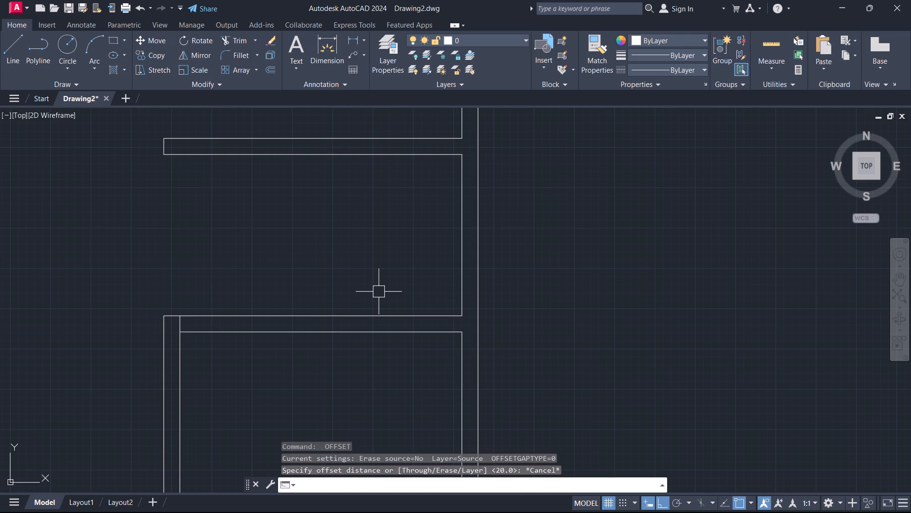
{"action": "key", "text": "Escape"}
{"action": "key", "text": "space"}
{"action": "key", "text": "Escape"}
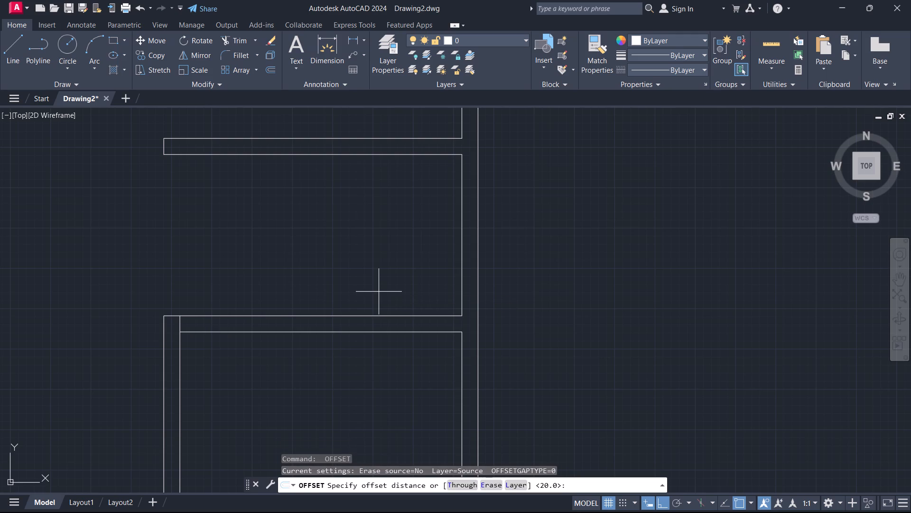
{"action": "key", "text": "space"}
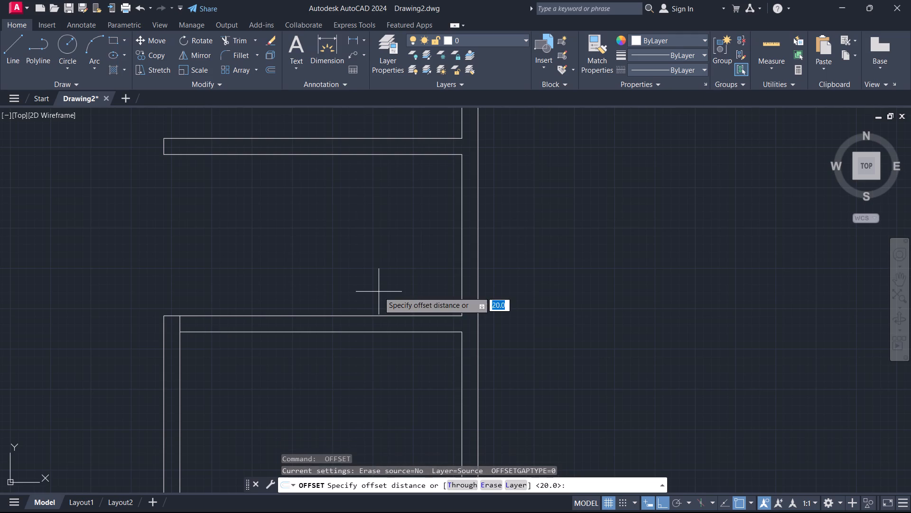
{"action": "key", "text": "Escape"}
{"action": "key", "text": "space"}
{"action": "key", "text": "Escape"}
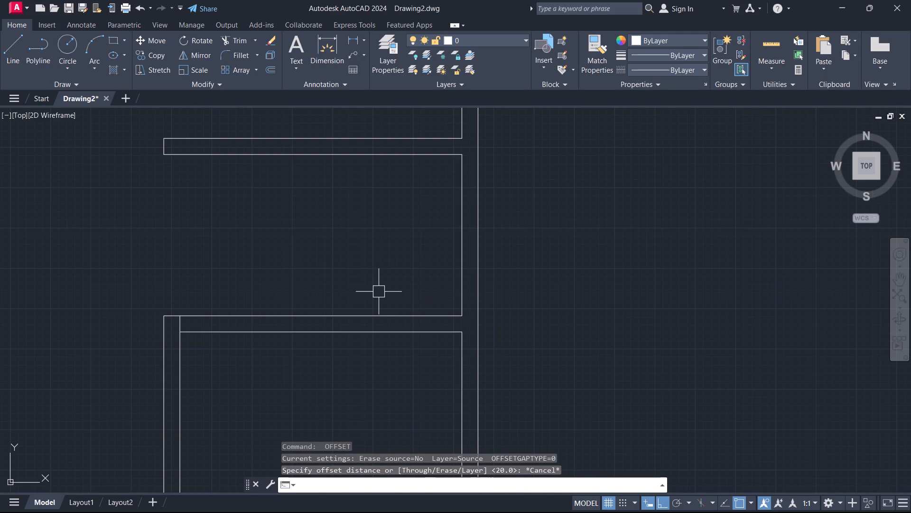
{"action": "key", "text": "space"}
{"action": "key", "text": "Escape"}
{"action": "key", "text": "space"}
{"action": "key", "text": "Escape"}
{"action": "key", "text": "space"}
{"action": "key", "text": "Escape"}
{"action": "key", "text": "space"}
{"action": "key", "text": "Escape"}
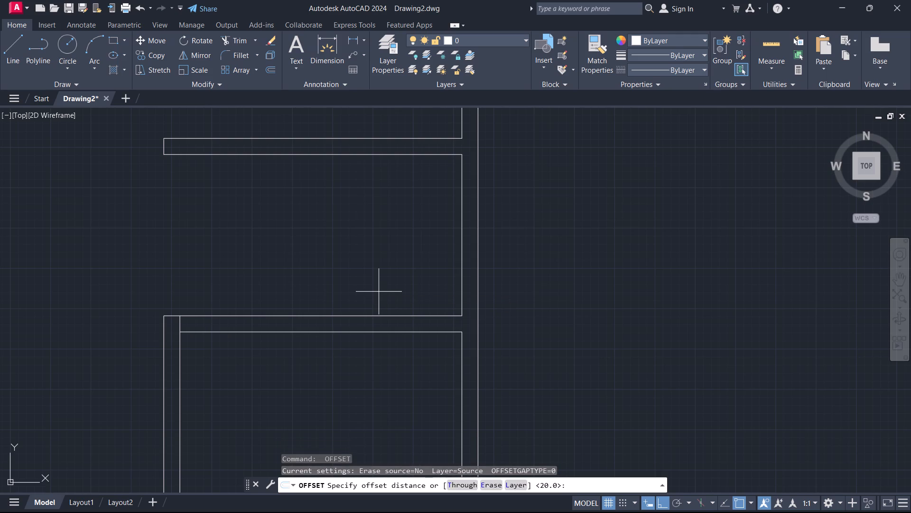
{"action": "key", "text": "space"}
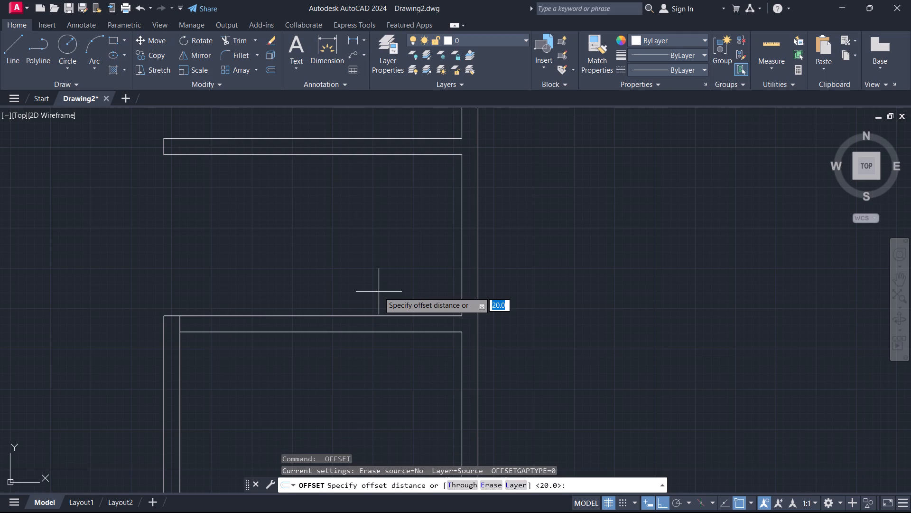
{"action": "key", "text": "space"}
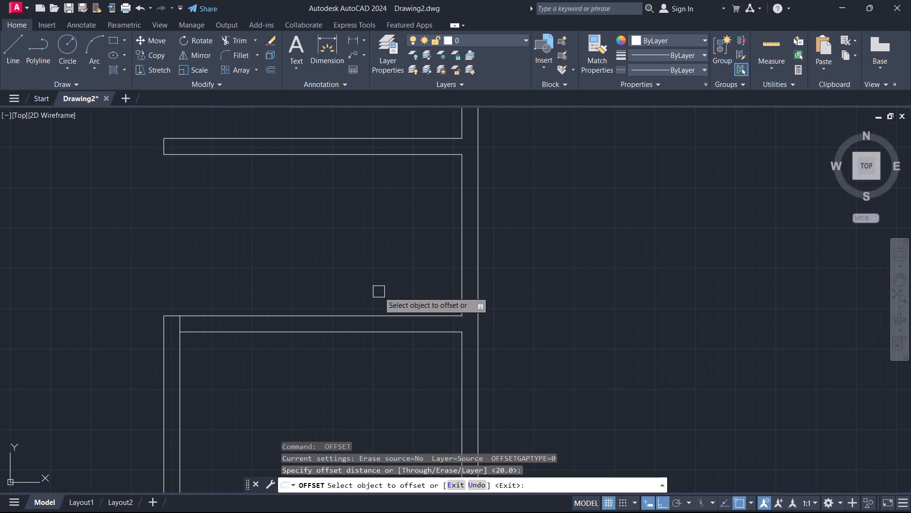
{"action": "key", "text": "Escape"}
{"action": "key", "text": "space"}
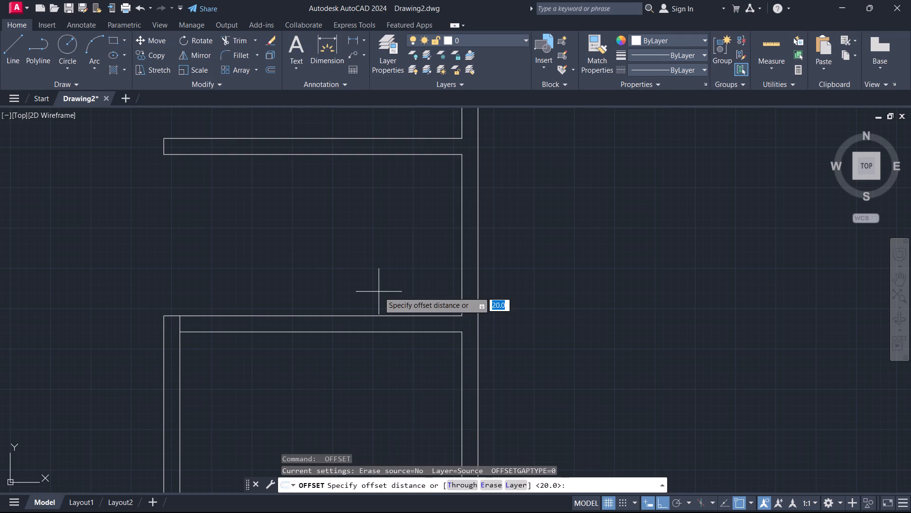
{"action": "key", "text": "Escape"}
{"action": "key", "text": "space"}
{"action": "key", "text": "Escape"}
Offset the right wall's inner line between the two cross walls 91.44 inward.
{"action": "key", "text": "space"}
{"action": "type", "text": "91."}
{"action": "type", "text": "44"}
{"action": "key", "text": "Return"}
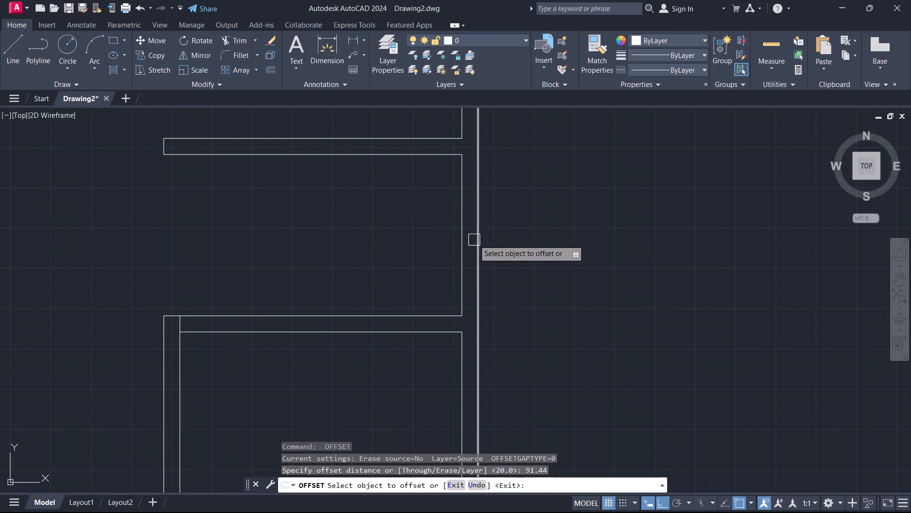
{"action": "left_click", "coordinate": [457, 248]}
{"action": "left_click", "coordinate": [393, 236]}
{"action": "key", "text": "Escape"}
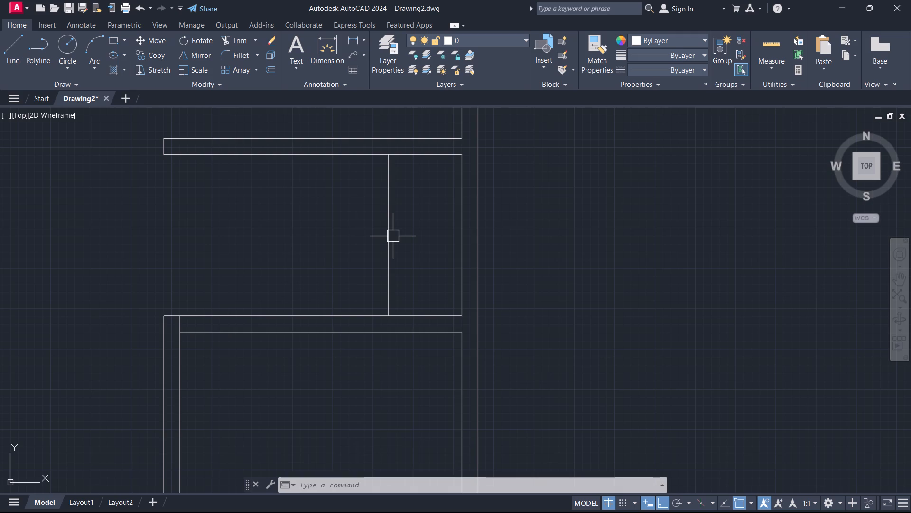
Offset the new vertical line 25.4 away from the right wall, repeating from each copy until five tread lines are added.
{"action": "key", "text": "space"}
{"action": "key", "text": "Escape"}
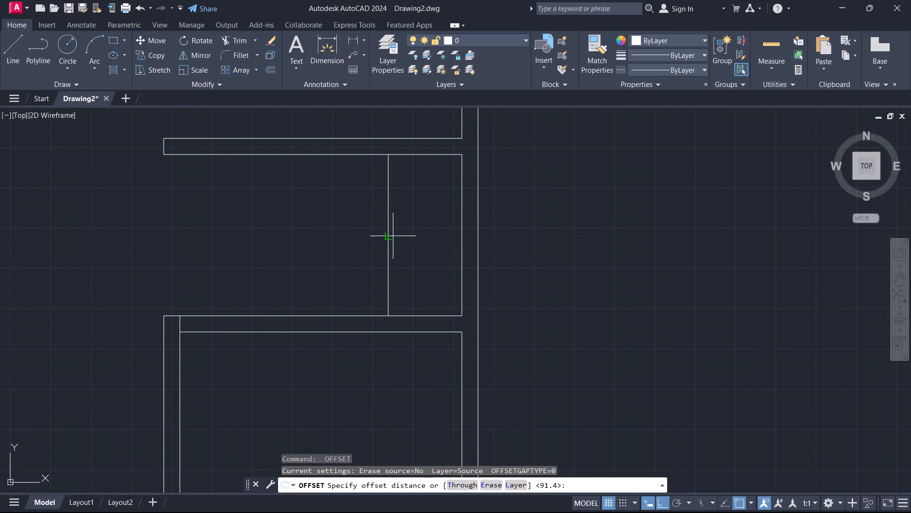
{"action": "type", "text": "O 25.4"}
{"action": "key", "text": "Return"}
{"action": "left_click_drag", "start_coordinate": [389, 191], "coordinate": [373, 202]}
{"action": "left_click", "coordinate": [307, 227]}
{"action": "left_click_drag", "start_coordinate": [368, 244], "coordinate": [363, 244]}
{"action": "left_click", "coordinate": [280, 244]}
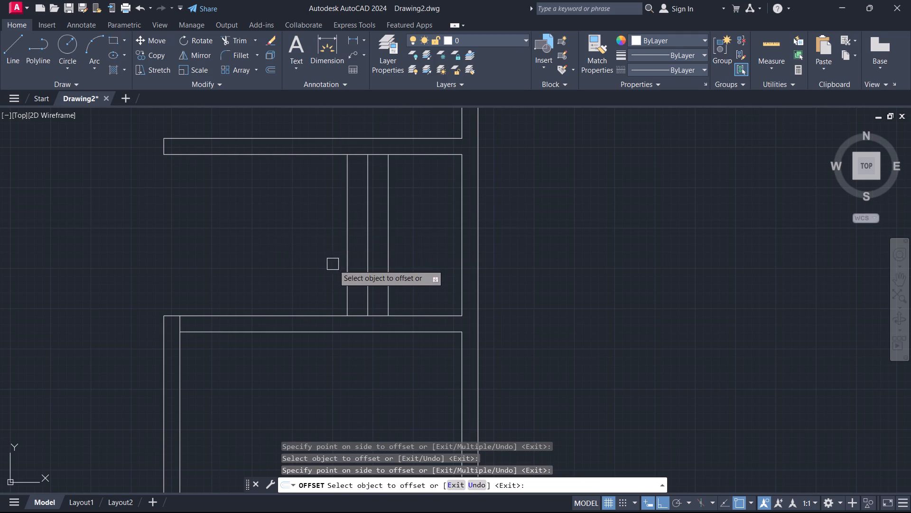
{"action": "left_click", "coordinate": [343, 269]}
{"action": "left_click", "coordinate": [215, 283]}
{"action": "left_click", "coordinate": [323, 277]}
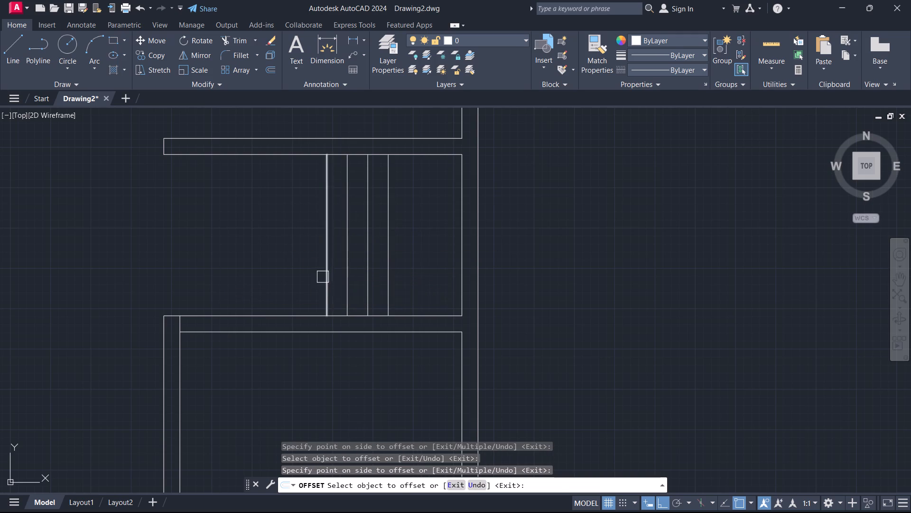
{"action": "left_click_drag", "start_coordinate": [236, 269], "coordinate": [231, 269]}
{"action": "left_click", "coordinate": [308, 253]}
{"action": "left_click", "coordinate": [238, 251]}
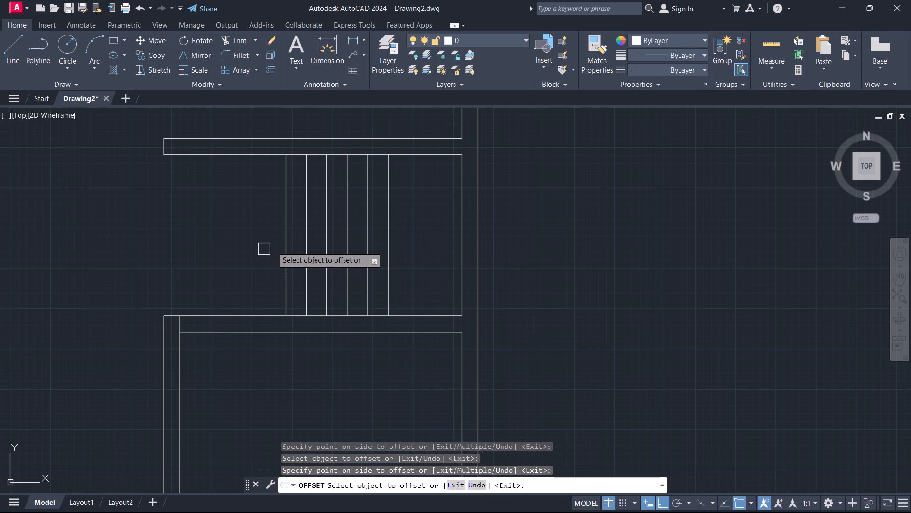
Add five more tread lines at 25.4 spacing, continuing toward the cross walls' left ends.
{"action": "left_click", "coordinate": [277, 246]}
{"action": "left_click", "coordinate": [285, 247]}
{"action": "left_click", "coordinate": [215, 250]}
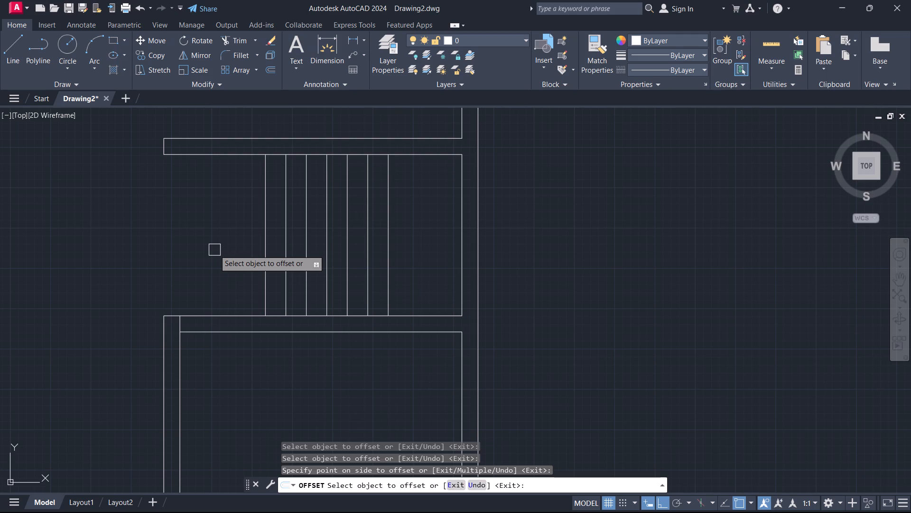
{"action": "left_click", "coordinate": [263, 220]}
{"action": "left_click", "coordinate": [225, 225]}
{"action": "left_click", "coordinate": [248, 230]}
{"action": "left_click", "coordinate": [190, 226]}
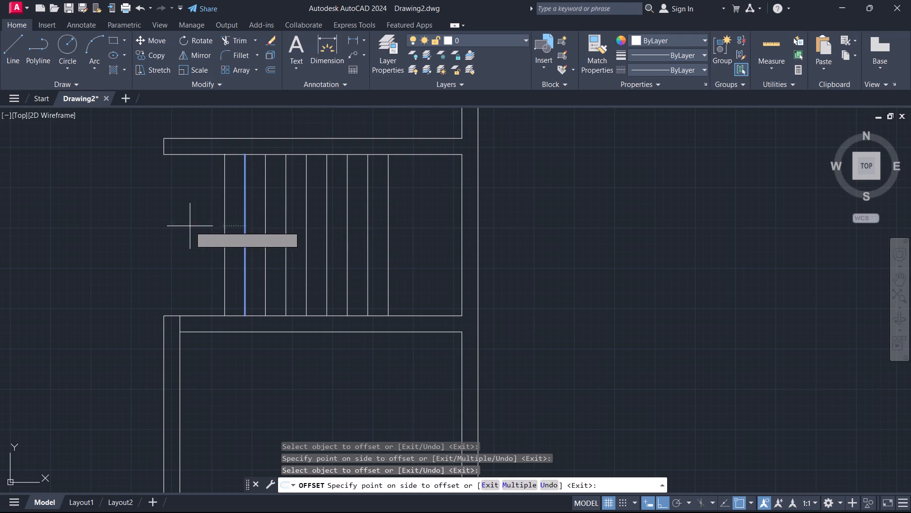
{"action": "left_click", "coordinate": [225, 228]}
{"action": "left_click", "coordinate": [173, 221]}
{"action": "left_click", "coordinate": [207, 228]}
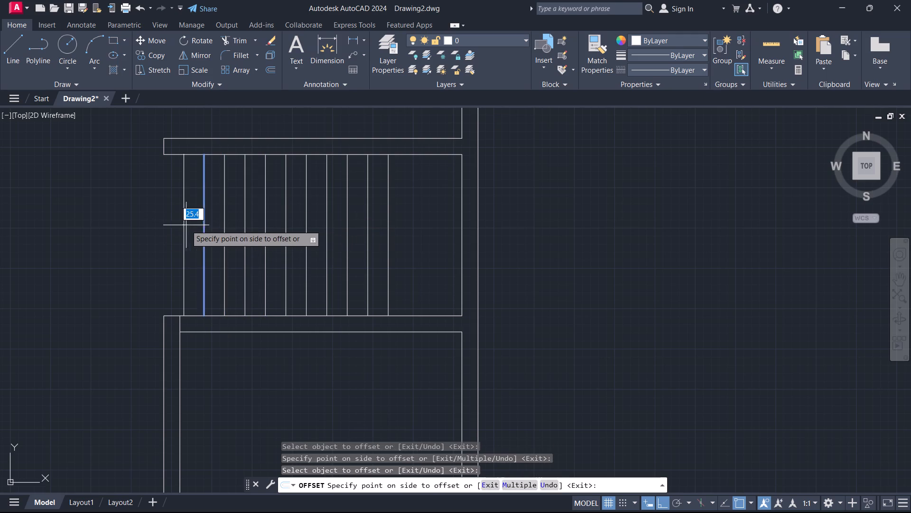
{"action": "left_click", "coordinate": [177, 224]}
{"action": "left_click", "coordinate": [186, 226]}
{"action": "key", "text": "Escape"}
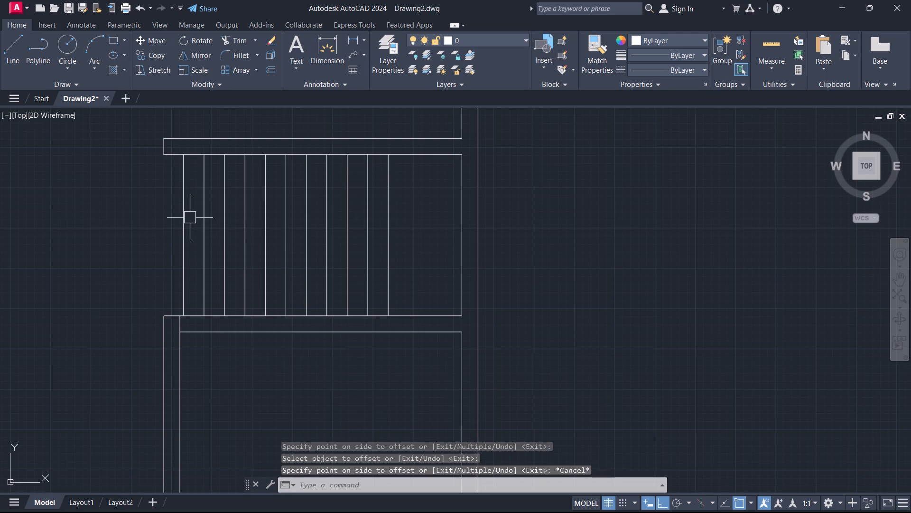
Draw a horizontal line at mid-height across all the treads, from the leftmost to the rightmost one.
{"action": "type", "text": "L"}
{"action": "key", "text": "space"}
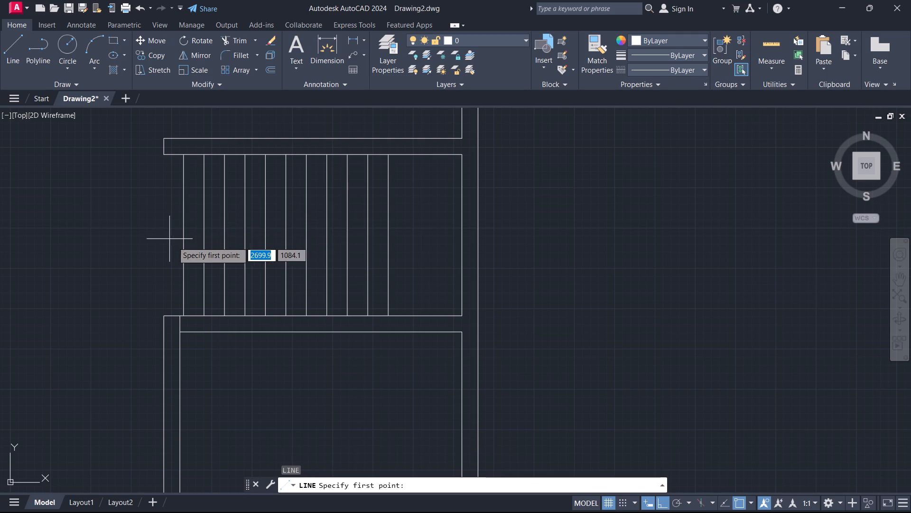
{"action": "left_click", "coordinate": [186, 231]}
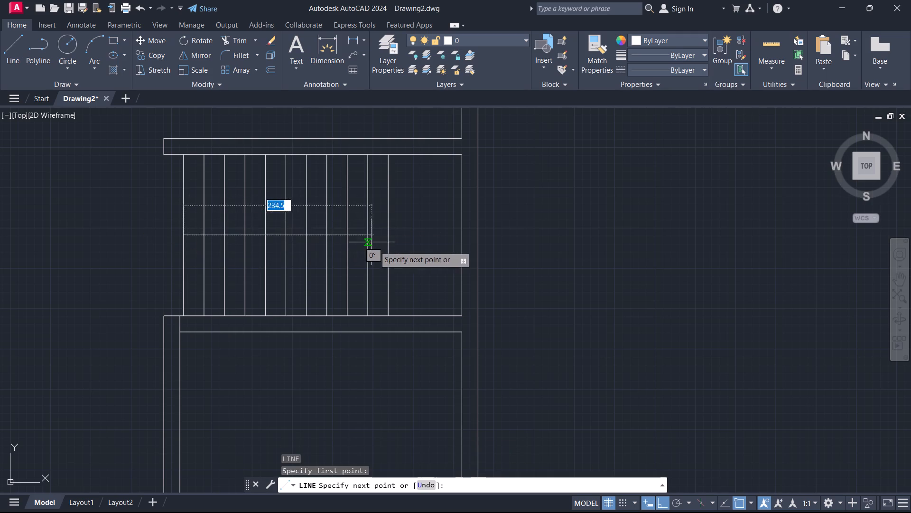
{"action": "left_click", "coordinate": [390, 238]}
{"action": "key", "text": "Escape"}
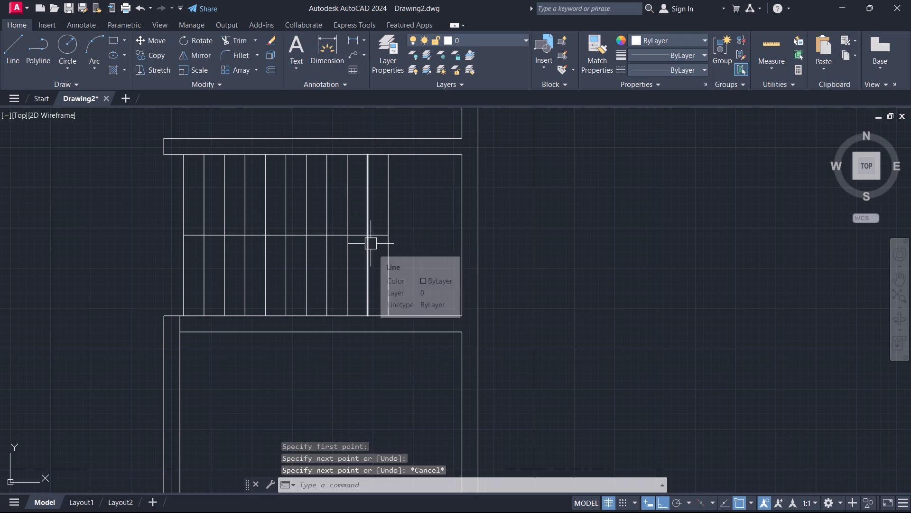
{"action": "key", "text": "space"}
{"action": "key", "text": "Escape"}
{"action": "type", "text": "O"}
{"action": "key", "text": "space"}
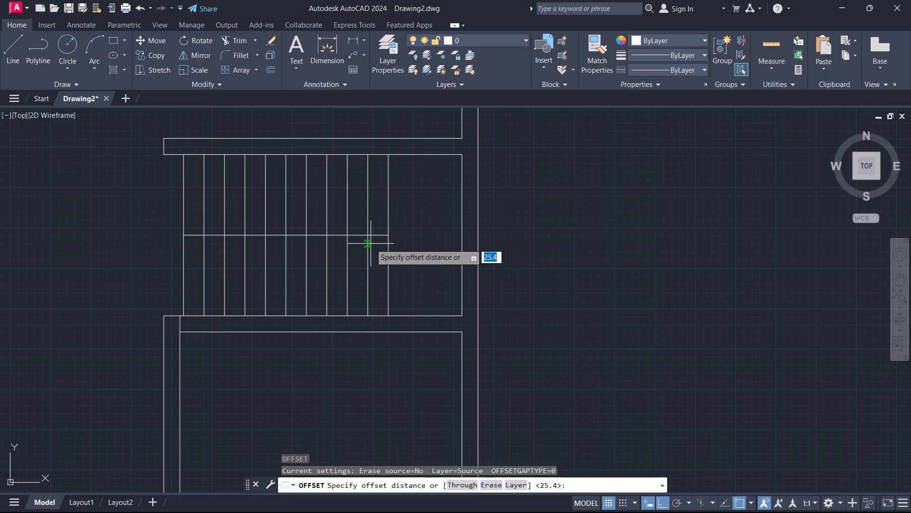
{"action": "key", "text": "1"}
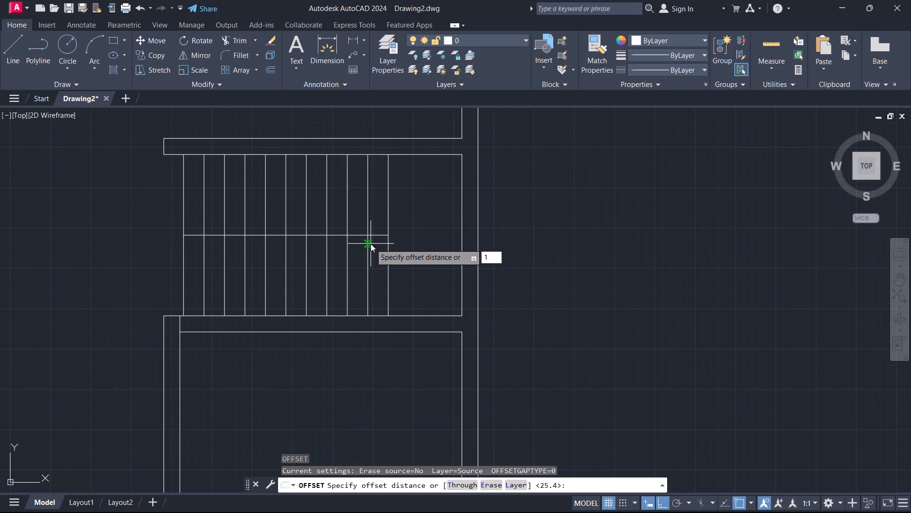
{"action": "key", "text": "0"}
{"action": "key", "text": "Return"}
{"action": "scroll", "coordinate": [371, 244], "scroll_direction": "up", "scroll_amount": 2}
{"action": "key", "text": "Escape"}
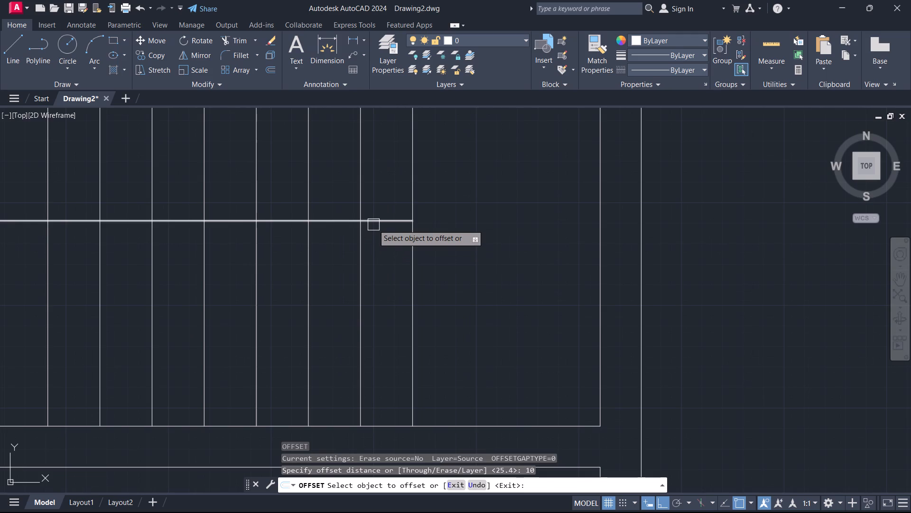
Offset the horizontal mid-line of the stairs by 5 to both sides, above and below.
{"action": "type", "text": "O 5"}
{"action": "key", "text": "Return"}
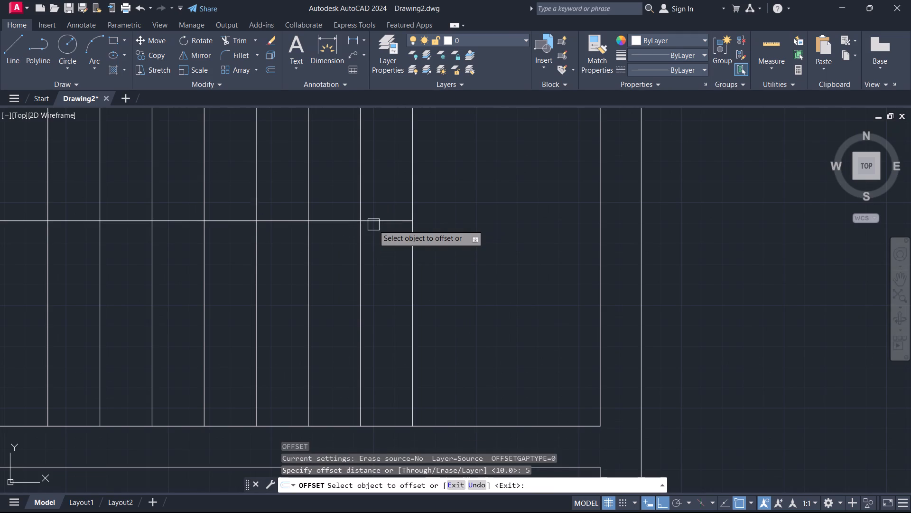
{"action": "left_click", "coordinate": [373, 225]}
{"action": "left_click", "coordinate": [375, 181]}
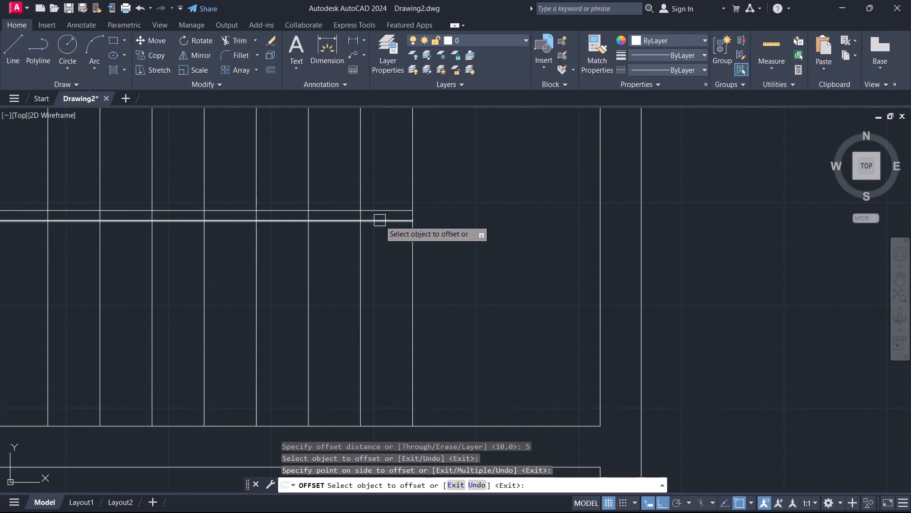
{"action": "left_click", "coordinate": [380, 220]}
{"action": "left_click", "coordinate": [387, 247]}
{"action": "key", "text": "Escape"}
Delete the original mid-line between the two offset lines.
{"action": "scroll", "coordinate": [385, 228], "scroll_direction": "up", "scroll_amount": 2}
{"action": "left_click", "coordinate": [386, 218]}
{"action": "left_click", "coordinate": [377, 199]}
{"action": "scroll", "coordinate": [376, 233], "scroll_direction": "up", "scroll_amount": 1}
{"action": "scroll", "coordinate": [375, 238], "scroll_direction": "down", "scroll_amount": 7}
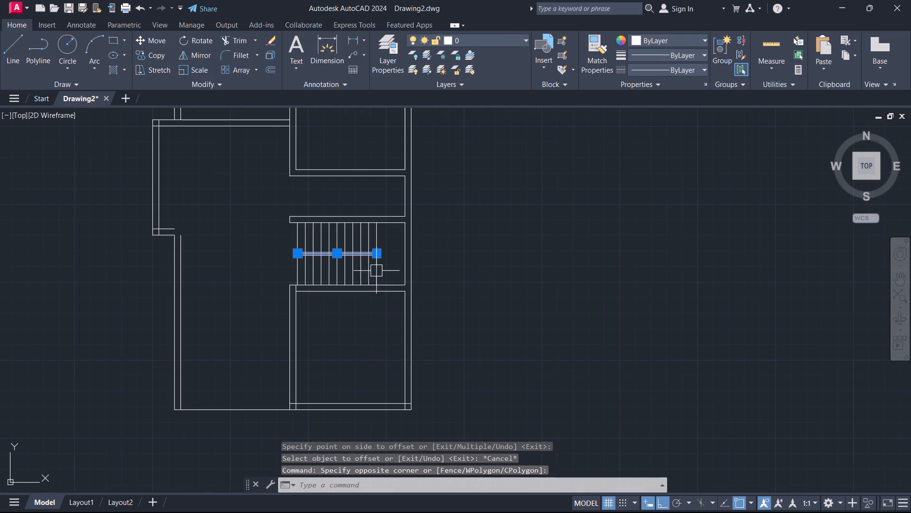
{"action": "key", "text": "Delete"}
Trim the tread lines between the two horizontal central lines, leaving only the end segments that close the strip.
{"action": "scroll", "coordinate": [375, 285], "scroll_direction": "up", "scroll_amount": 1}
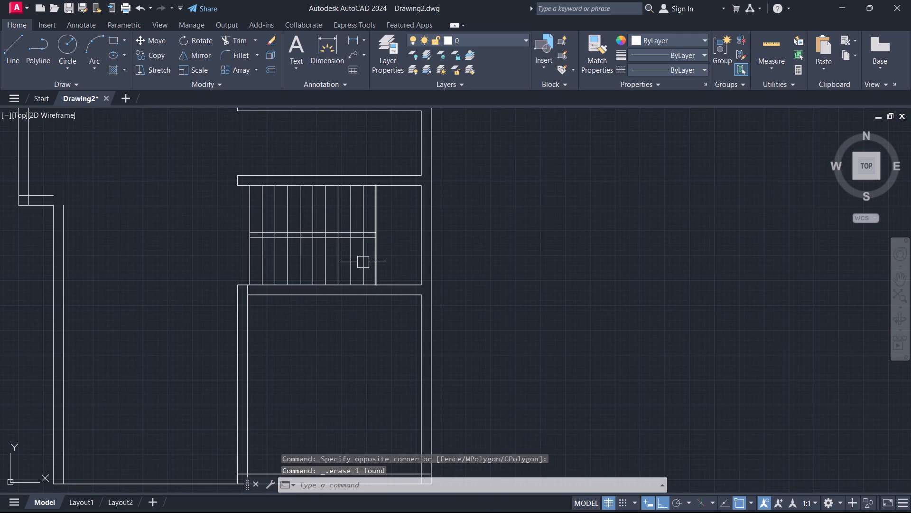
{"action": "type", "text": "TR"}
{"action": "key", "text": "space"}
{"action": "scroll", "coordinate": [364, 252], "scroll_direction": "up", "scroll_amount": 3}
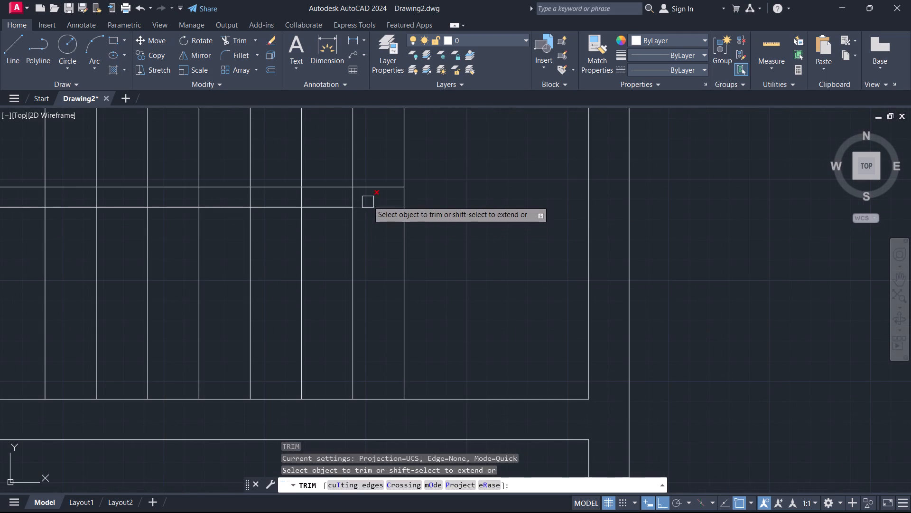
{"action": "left_click", "coordinate": [369, 194]}
{"action": "middle_click_drag", "start_coordinate": [89, 212], "coordinate": [561, 354]}
{"action": "scroll", "coordinate": [89, 212], "scroll_direction": "up", "scroll_amount": 1}
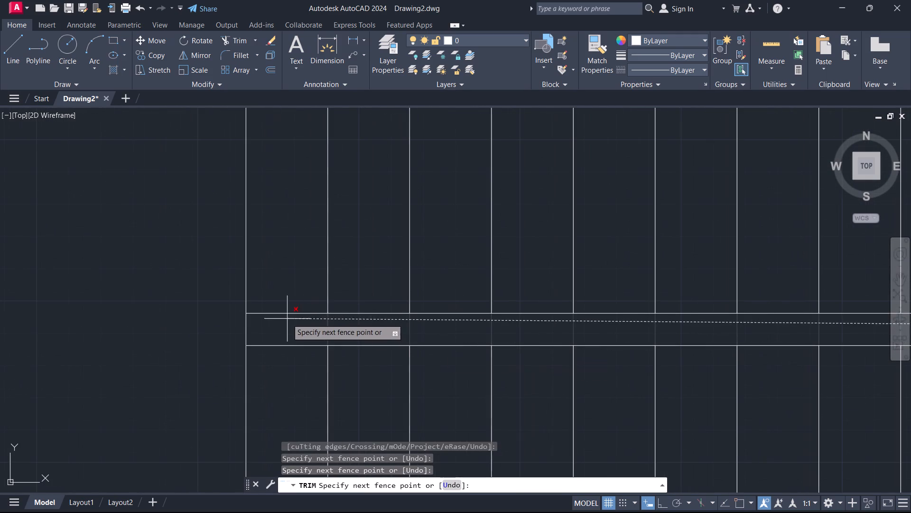
{"action": "left_click", "coordinate": [295, 329]}
{"action": "key", "text": "Escape"}
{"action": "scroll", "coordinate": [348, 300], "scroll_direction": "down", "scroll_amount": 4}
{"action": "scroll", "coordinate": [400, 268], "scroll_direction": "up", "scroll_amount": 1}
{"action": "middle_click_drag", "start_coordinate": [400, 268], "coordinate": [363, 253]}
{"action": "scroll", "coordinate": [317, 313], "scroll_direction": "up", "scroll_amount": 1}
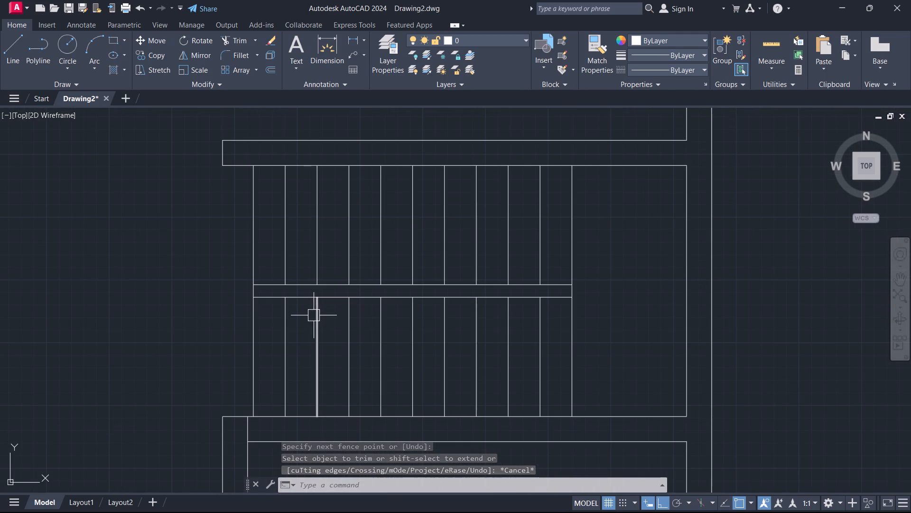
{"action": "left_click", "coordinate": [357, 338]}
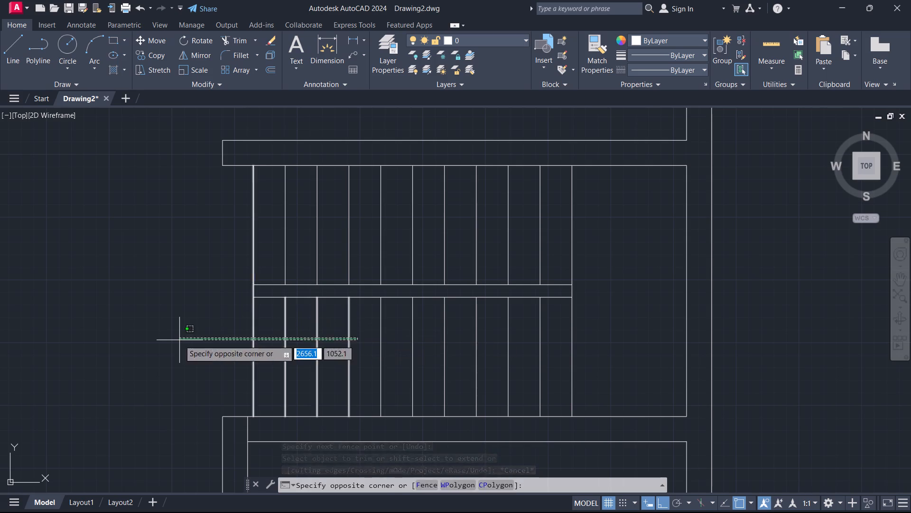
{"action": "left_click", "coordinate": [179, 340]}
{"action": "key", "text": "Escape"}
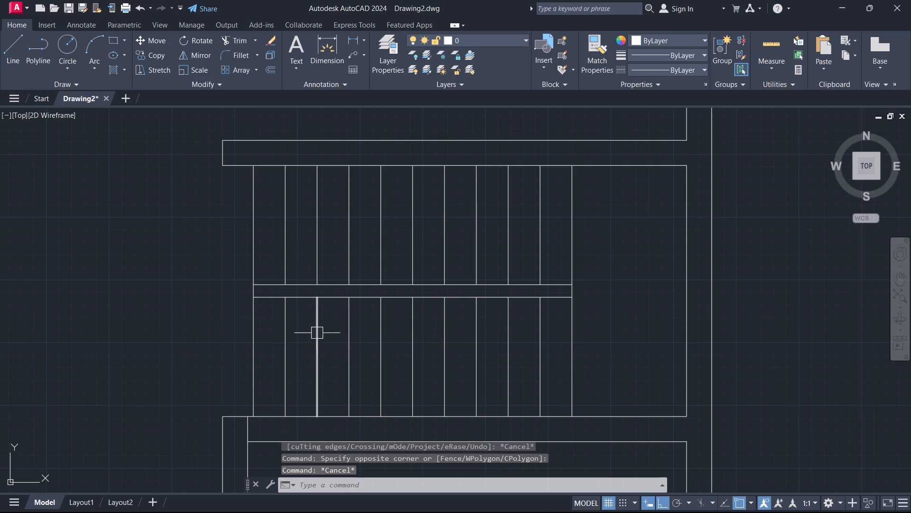
Trim away the four leftmost treads of the lower stair flight with a fence across them.
{"action": "key", "text": "t"}
{"action": "key", "text": "r"}
{"action": "key", "text": "space"}
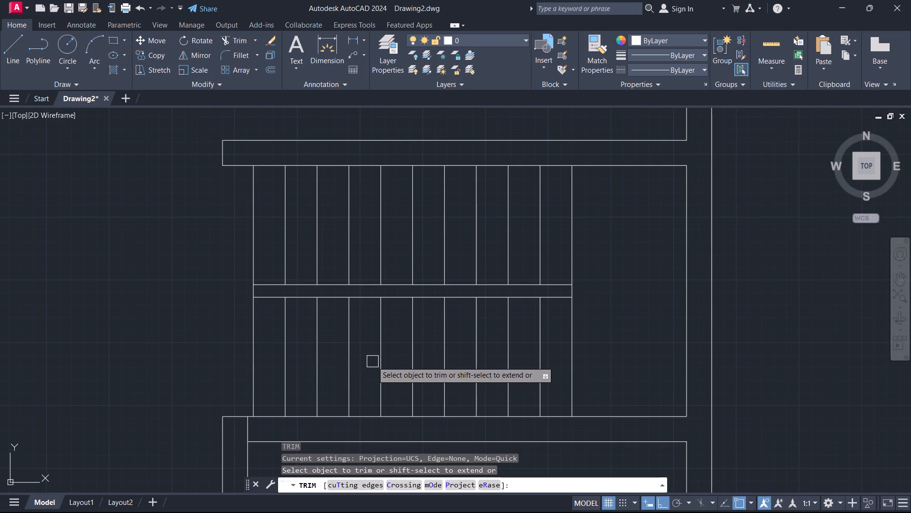
{"action": "left_click", "coordinate": [372, 361]}
{"action": "left_click", "coordinate": [97, 317]}
{"action": "key", "text": "Escape"}
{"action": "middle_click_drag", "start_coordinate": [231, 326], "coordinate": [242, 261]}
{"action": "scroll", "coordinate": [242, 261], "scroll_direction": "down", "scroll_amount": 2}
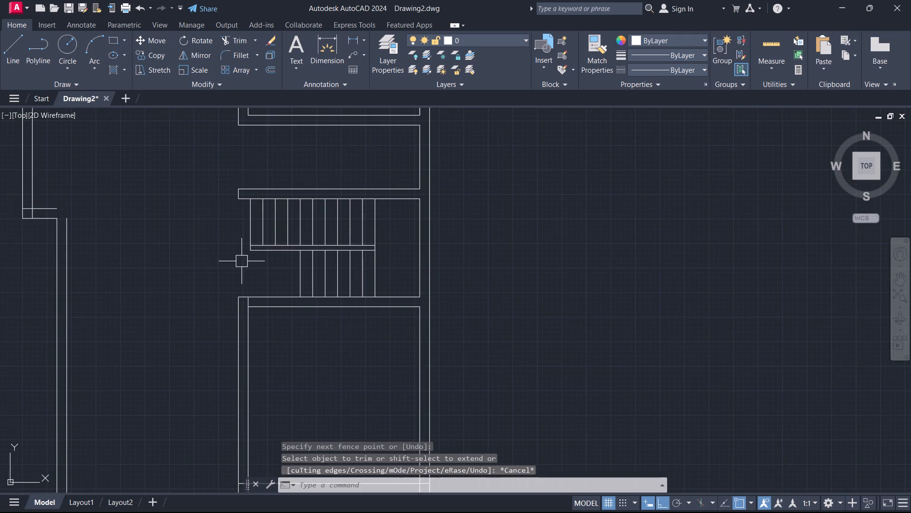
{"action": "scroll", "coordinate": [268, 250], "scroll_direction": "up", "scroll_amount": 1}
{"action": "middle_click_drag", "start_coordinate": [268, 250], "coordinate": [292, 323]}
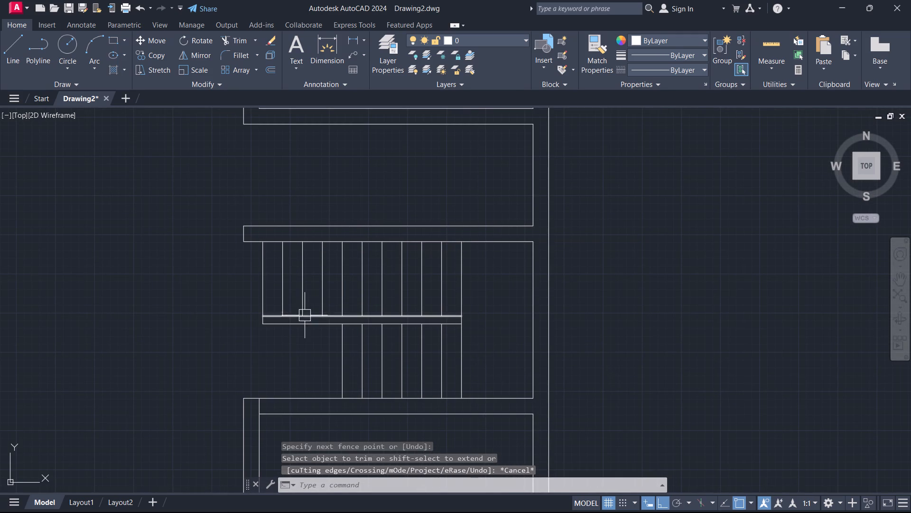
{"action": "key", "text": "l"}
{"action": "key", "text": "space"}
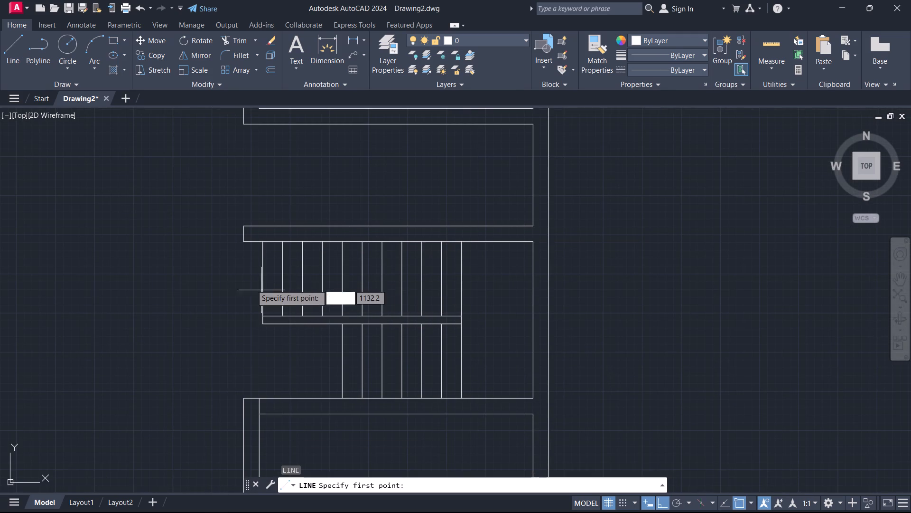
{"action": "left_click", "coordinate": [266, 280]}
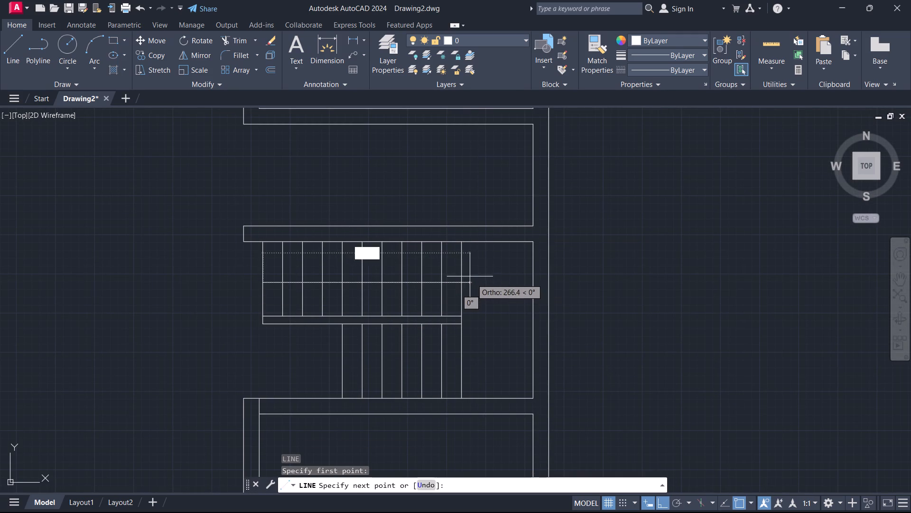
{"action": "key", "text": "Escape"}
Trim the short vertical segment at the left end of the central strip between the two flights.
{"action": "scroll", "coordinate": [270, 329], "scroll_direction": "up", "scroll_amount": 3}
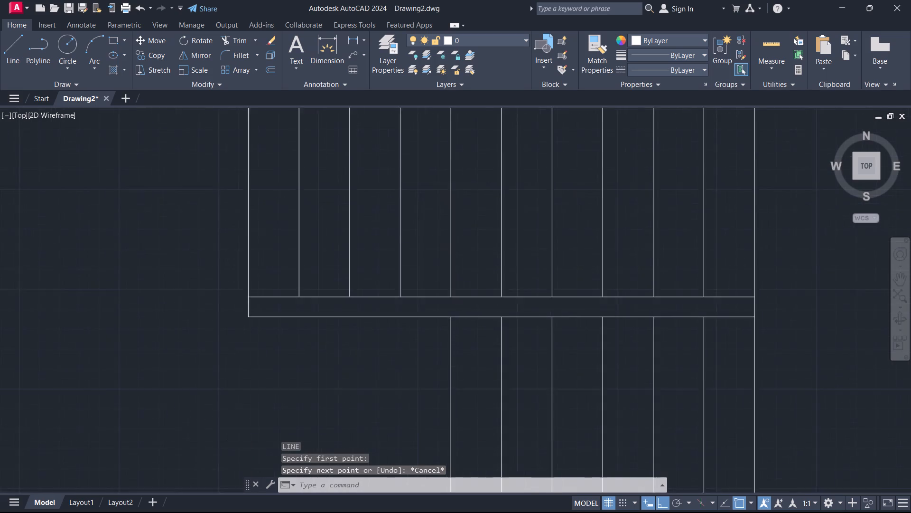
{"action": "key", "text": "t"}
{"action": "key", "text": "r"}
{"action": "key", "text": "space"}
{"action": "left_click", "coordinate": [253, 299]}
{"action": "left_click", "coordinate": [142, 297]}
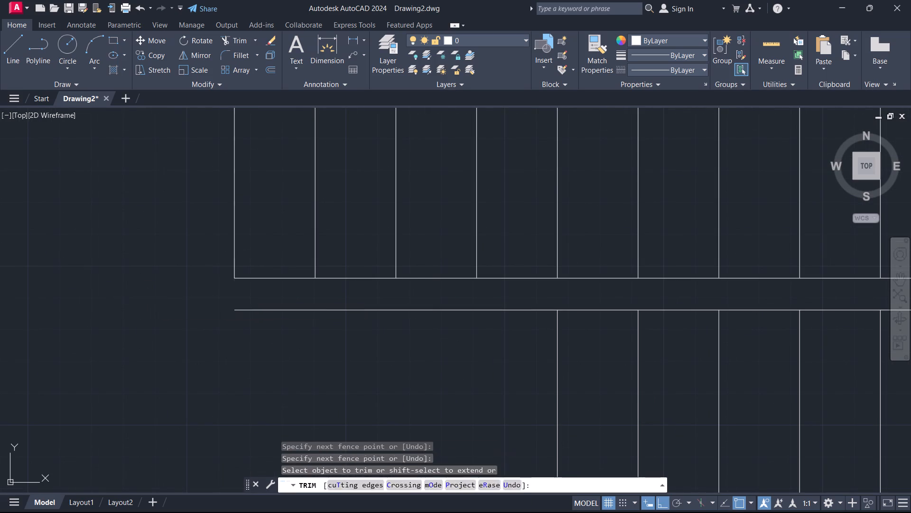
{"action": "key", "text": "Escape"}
Draw a short vertical line closing the left end of the central strip between the two flights.
{"action": "key", "text": "l"}
{"action": "key", "text": "space"}
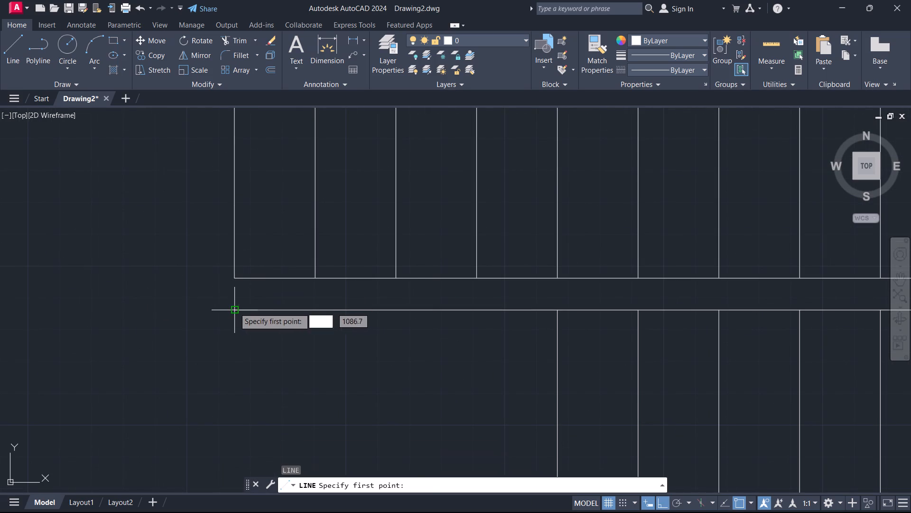
{"action": "left_click", "coordinate": [234, 308]}
{"action": "left_click", "coordinate": [237, 278]}
{"action": "key", "text": "Escape"}
Draw a line from the upper flight's leftmost tread midpoint across onto the landing, continuing about 120 down toward the lower flight.
{"action": "scroll", "coordinate": [270, 253], "scroll_direction": "down", "scroll_amount": 3}
{"action": "middle_click_drag", "start_coordinate": [270, 253], "coordinate": [226, 318]}
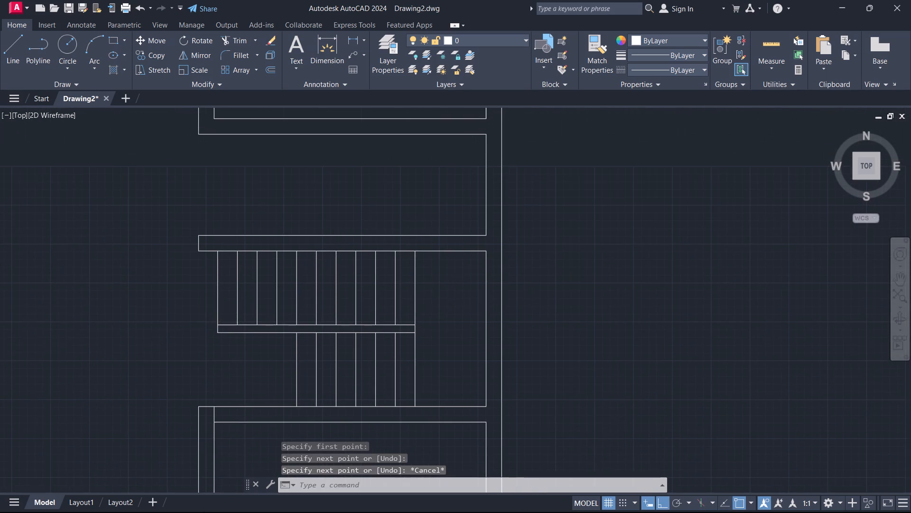
{"action": "type", "text": "L"}
{"action": "key", "text": "space"}
{"action": "left_click", "coordinate": [219, 288]}
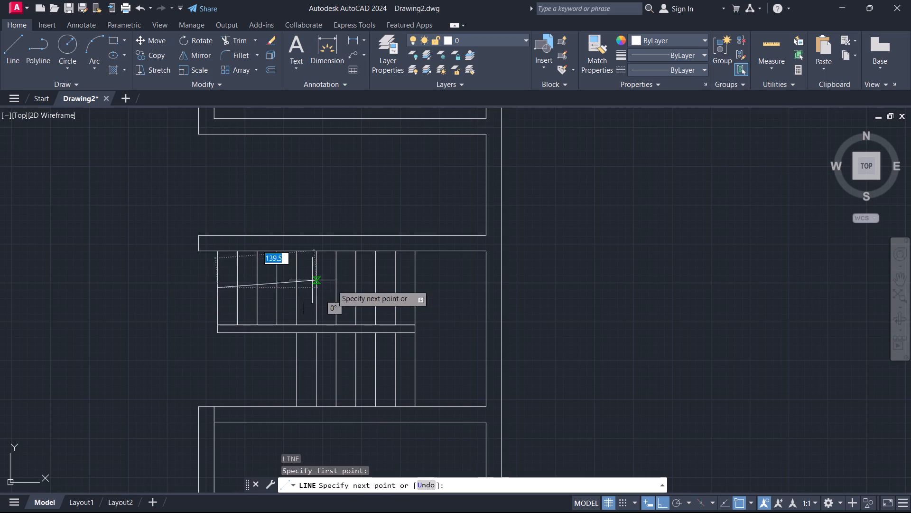
{"action": "left_click", "coordinate": [451, 288]}
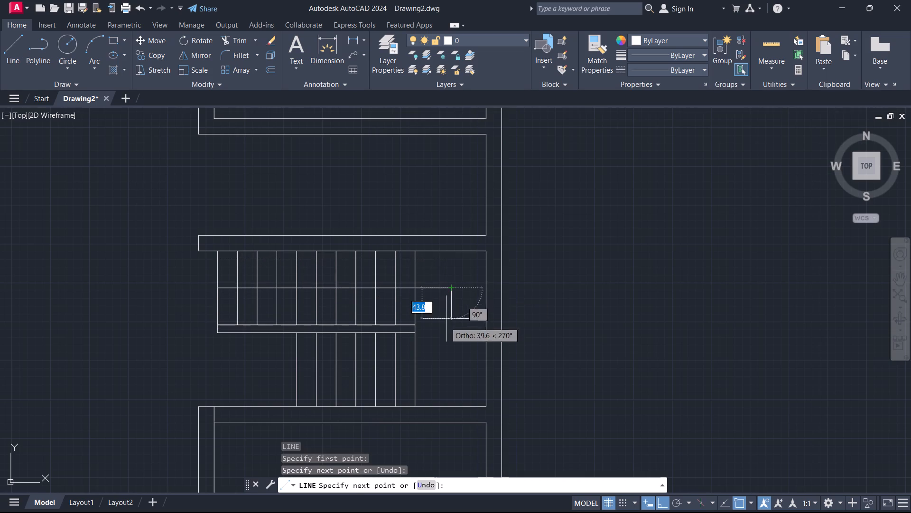
{"action": "left_click", "coordinate": [445, 382]}
{"action": "key", "text": "Escape"}
Draw a horizontal line from the midpoint of the lower flight's fourth tread to the vertical line on the landing.
{"action": "key", "text": "space"}
{"action": "left_click", "coordinate": [355, 373]}
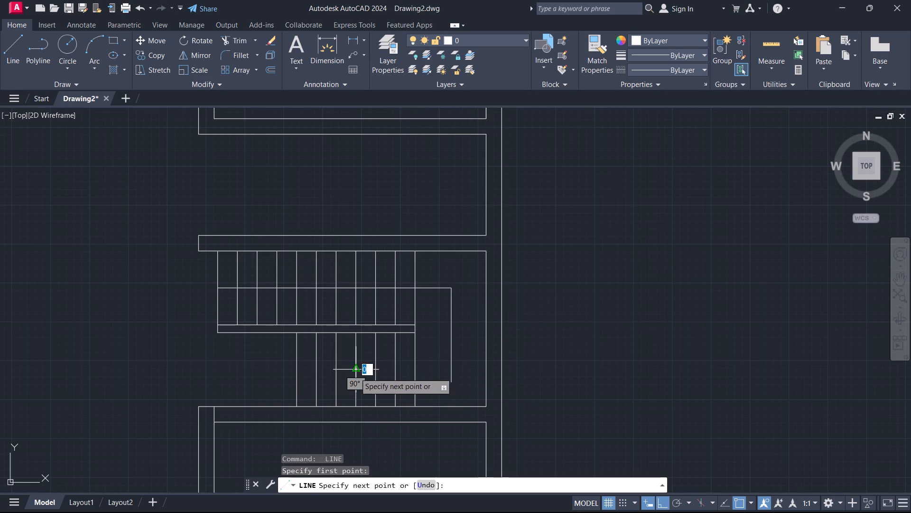
{"action": "left_click", "coordinate": [453, 367]}
{"action": "key", "text": "Escape"}
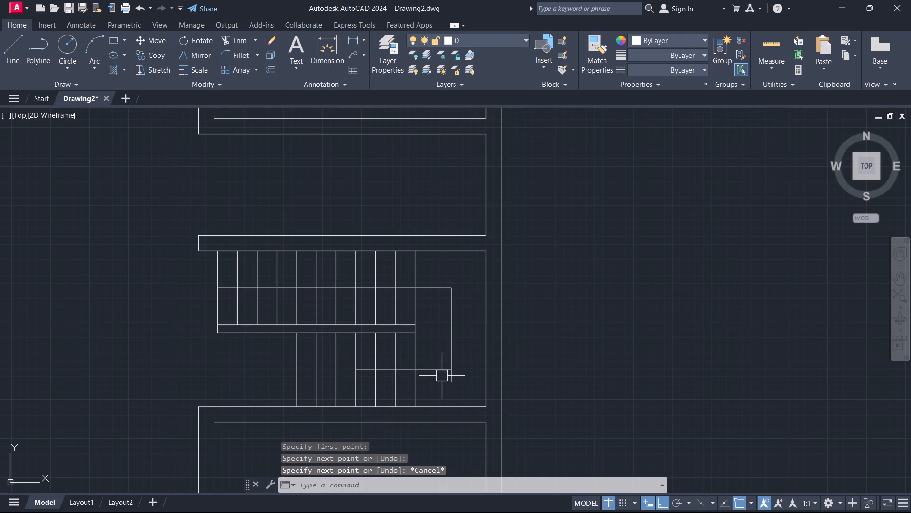
Fillet the lower horizontal line with the landing's vertical line into a clean corner.
{"action": "key", "text": "f"}
{"action": "key", "text": "space"}
{"action": "left_click", "coordinate": [425, 366]}
{"action": "left_click", "coordinate": [451, 356]}
{"action": "key", "text": "Escape"}
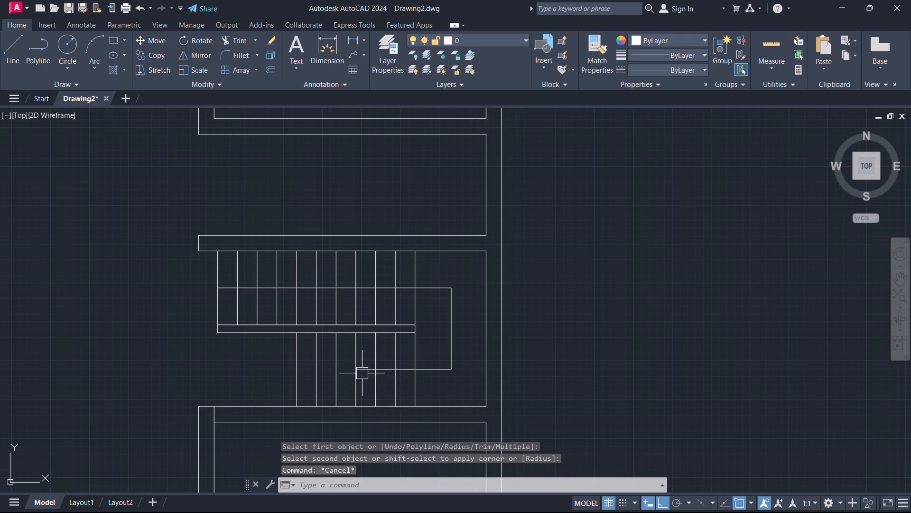
Start a three-sided polygon, inscribed in a circle, centred on the left end of the lower flight's direction line.
{"action": "type", "text": "POL"}
{"action": "key", "text": "space"}
{"action": "scroll", "coordinate": [382, 384], "scroll_direction": "up", "scroll_amount": 3}
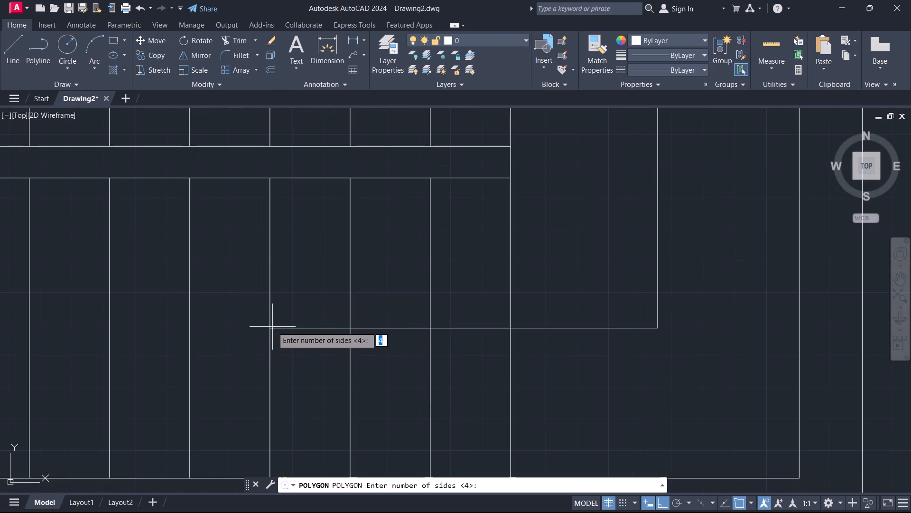
{"action": "key", "text": "3"}
{"action": "key", "text": "Return"}
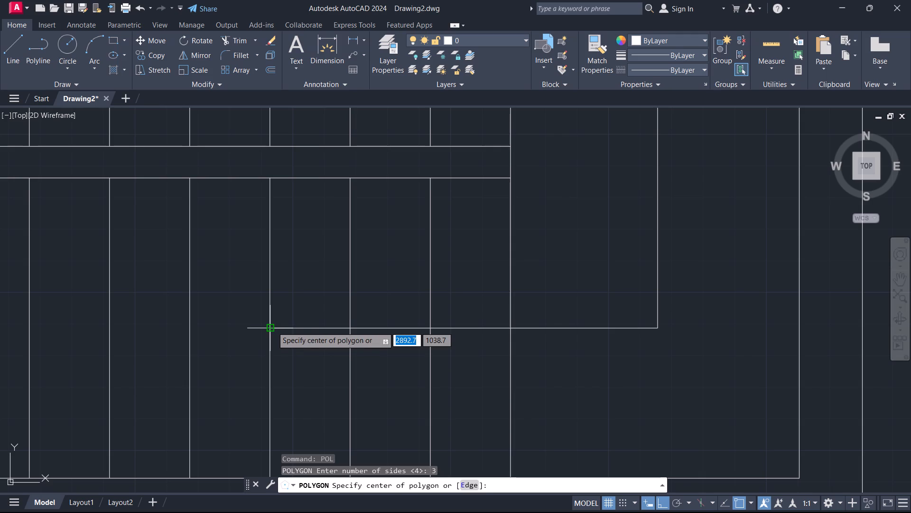
{"action": "left_click", "coordinate": [276, 326]}
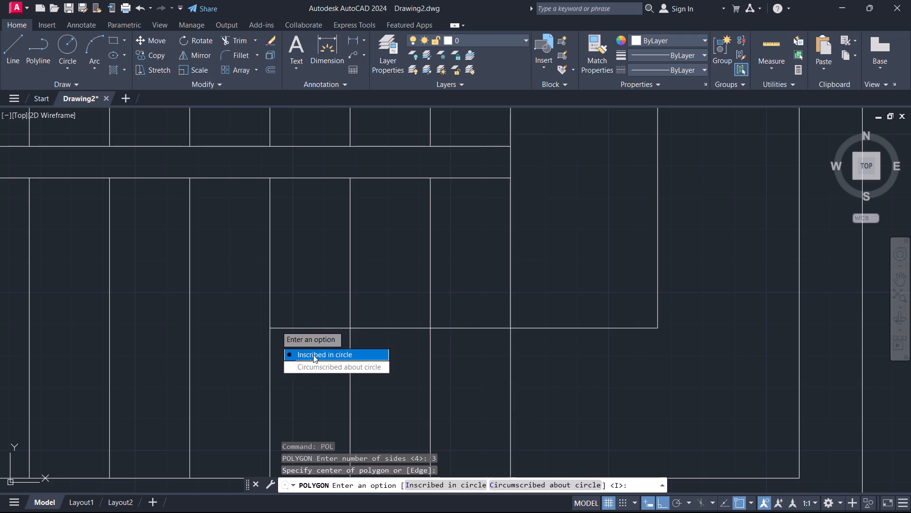
{"action": "left_click_drag", "start_coordinate": [313, 355], "coordinate": [274, 325]}
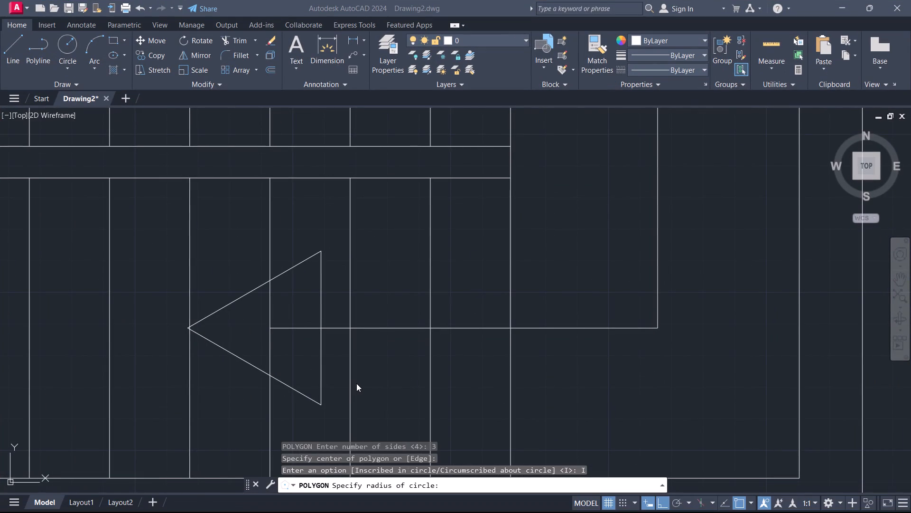
{"action": "scroll", "coordinate": [356, 383], "scroll_direction": "up", "scroll_amount": 7, "text": "ctrl"}
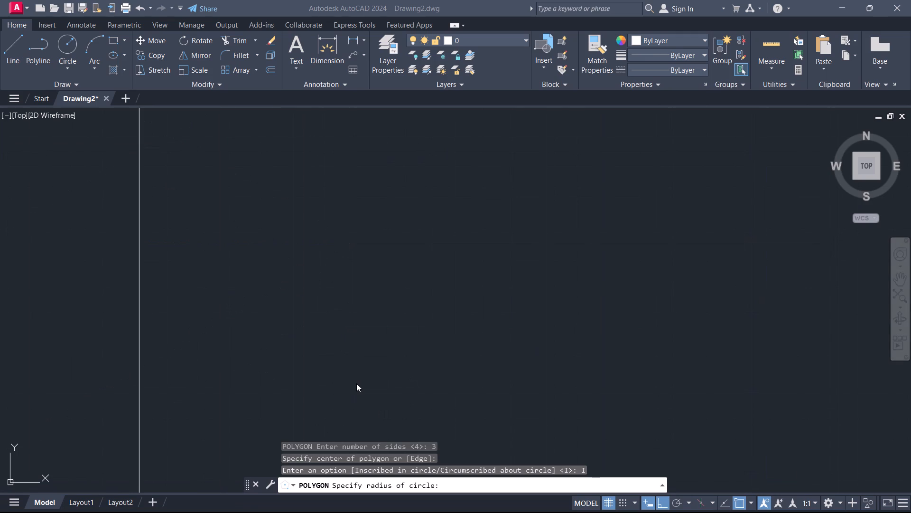
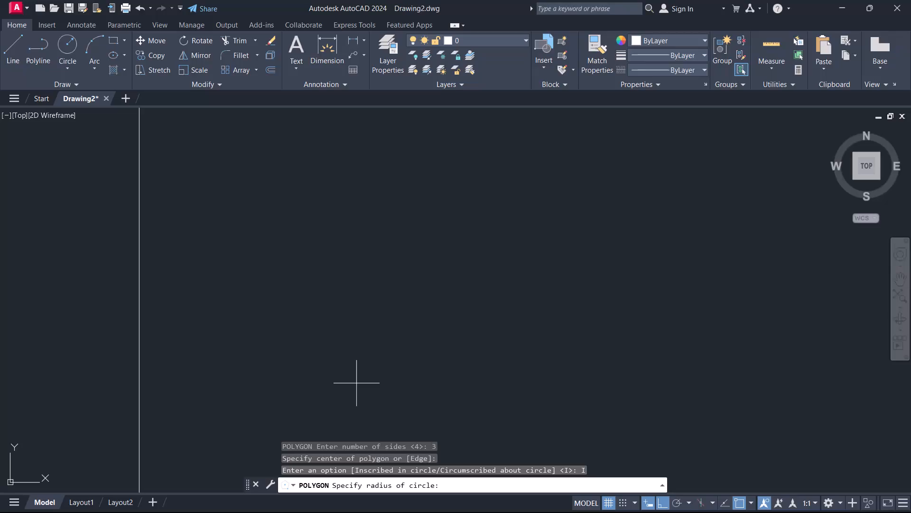
Size the triangle as a small arrowhead pointing away from the landing at the end of the lower flight's direction line.
{"action": "scroll", "coordinate": [342, 243], "scroll_direction": "up", "scroll_amount": 1}
{"action": "scroll", "coordinate": [342, 243], "scroll_direction": "down", "scroll_amount": 14}
{"action": "scroll", "coordinate": [356, 265], "scroll_direction": "up", "scroll_amount": 4}
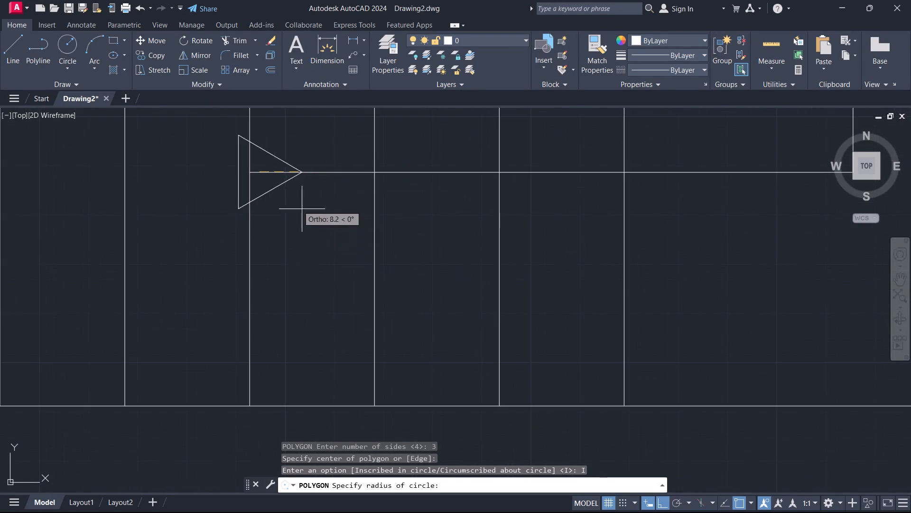
{"action": "scroll", "coordinate": [231, 173], "scroll_direction": "up", "scroll_amount": 1}
{"action": "left_click", "coordinate": [207, 170]}
{"action": "key", "text": "Escape"}
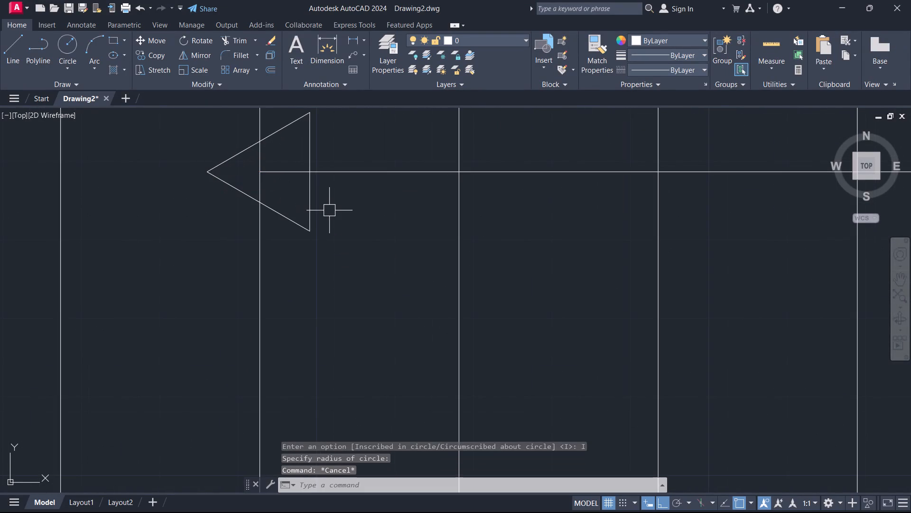
Trim the tread line and direction line segments lying inside the arrowhead triangle.
{"action": "type", "text": "TR"}
{"action": "key", "text": "space"}
{"action": "left_click_drag", "start_coordinate": [280, 182], "coordinate": [264, 179]}
{"action": "key", "text": "Escape"}
{"action": "scroll", "coordinate": [266, 180], "scroll_direction": "down", "scroll_amount": 1}
{"action": "key", "text": "space"}
{"action": "key", "text": "Escape"}
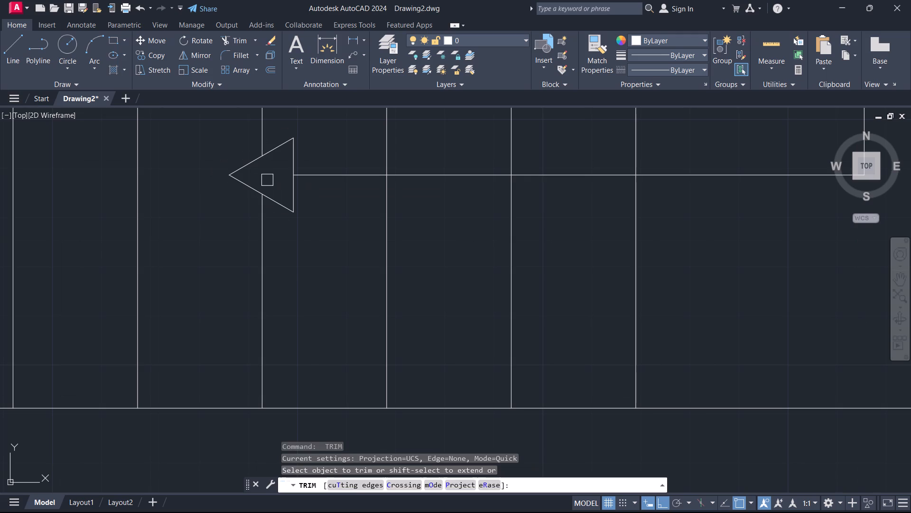
Fill the arrowhead triangle with a SOLID hatch.
{"action": "type", "text": "H"}
{"action": "key", "text": "space"}
{"action": "key", "text": "Escape"}
{"action": "key", "text": "space"}
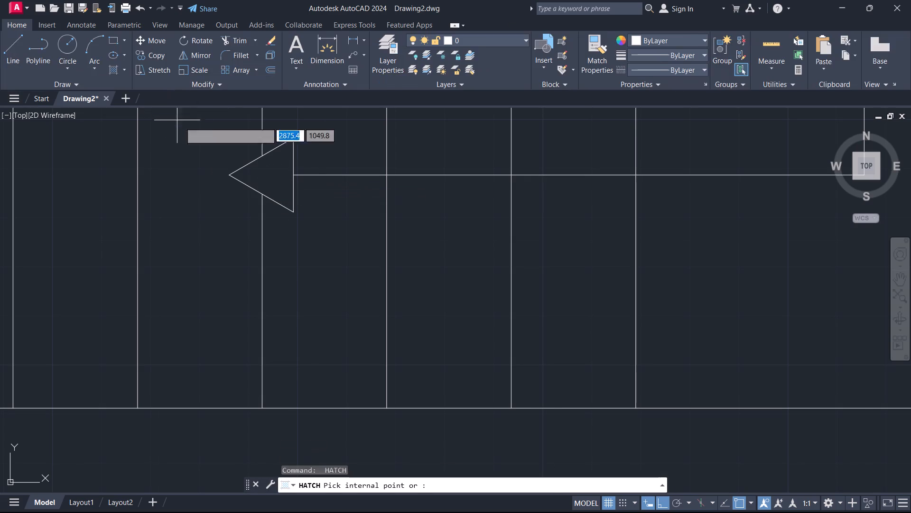
{"action": "left_click", "coordinate": [117, 61]}
{"action": "left_click", "coordinate": [283, 190]}
{"action": "key", "text": "Escape"}
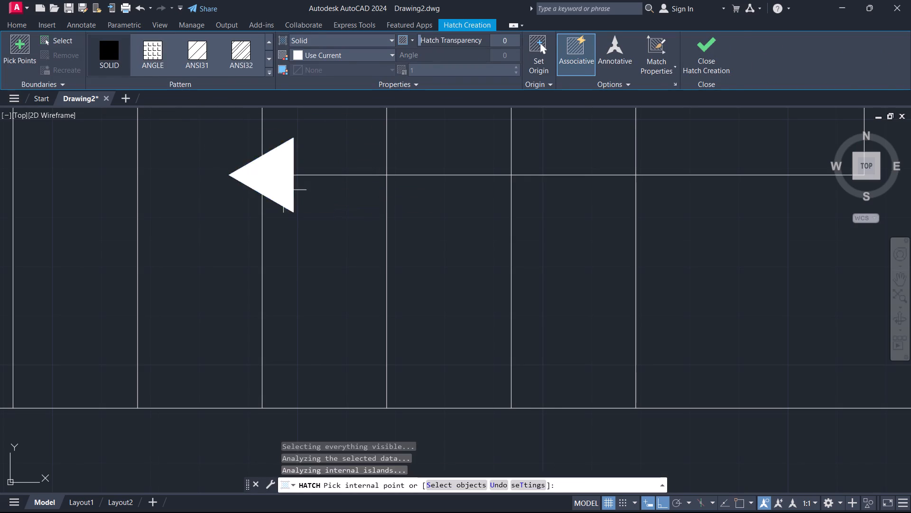
Fillet the lower-left wall's inner vertical line with the jog's upper horizontal line, using the Multiple option, to form a clean corner.
{"action": "scroll", "coordinate": [241, 216], "scroll_direction": "down", "scroll_amount": 4}
{"action": "middle_click_drag", "start_coordinate": [239, 218], "coordinate": [360, 309]}
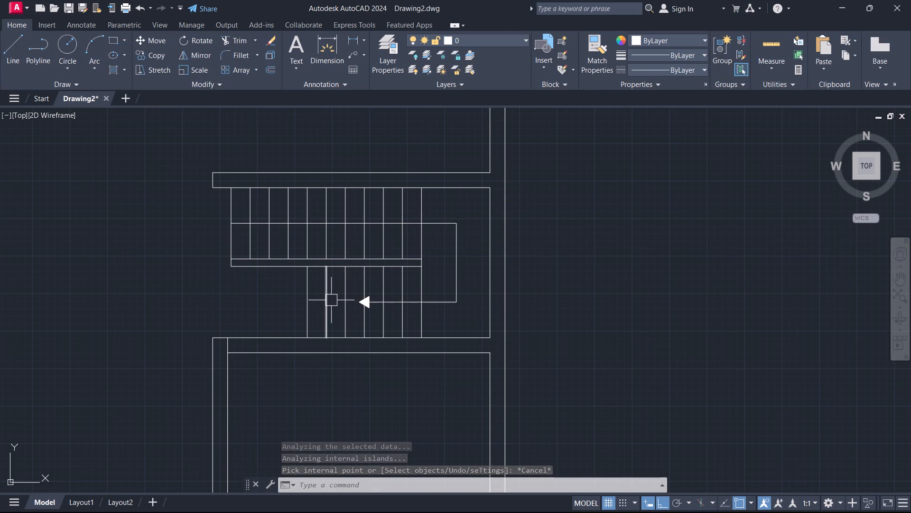
{"action": "scroll", "coordinate": [547, 294], "scroll_direction": "down", "scroll_amount": 2}
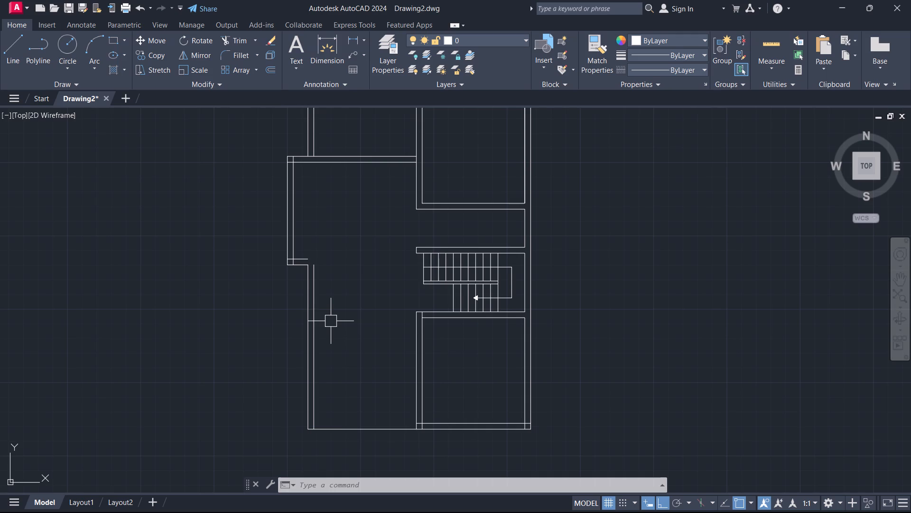
{"action": "type", "text": "F M"}
{"action": "key", "text": "space"}
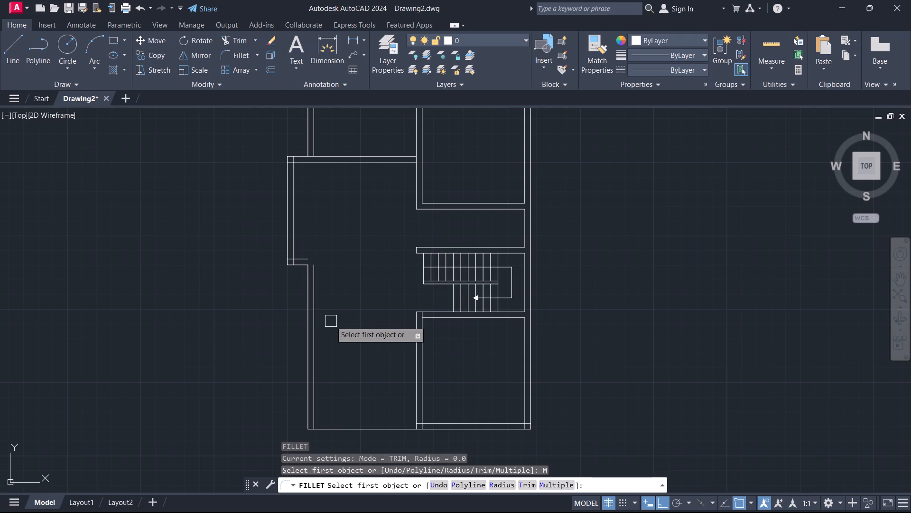
{"action": "scroll", "coordinate": [330, 321], "scroll_direction": "down", "scroll_amount": 1}
{"action": "scroll", "coordinate": [330, 321], "scroll_direction": "up", "scroll_amount": 3}
{"action": "left_click", "coordinate": [283, 187]}
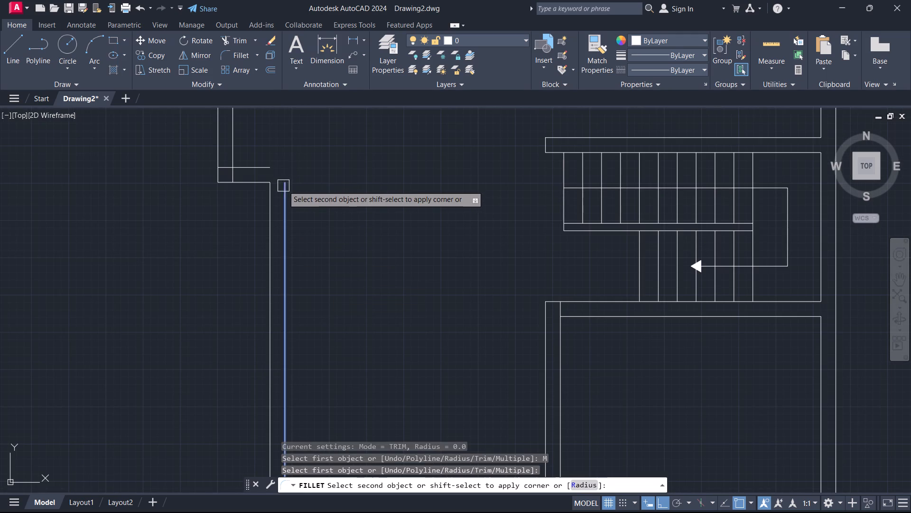
{"action": "left_click", "coordinate": [271, 170]}
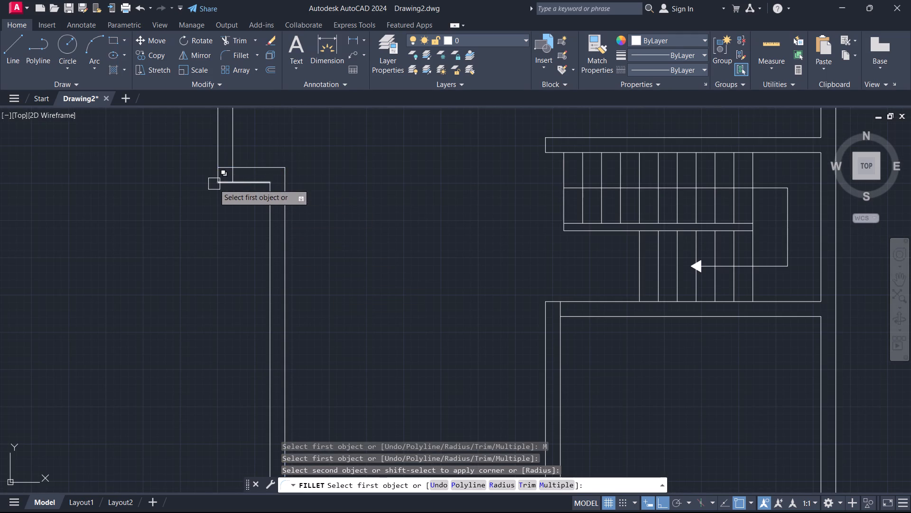
{"action": "key", "text": "Escape"}
Trim the overlapping horizontal and vertical stubs where the left wall meets the jog.
{"action": "type", "text": "TR"}
{"action": "key", "text": "space"}
{"action": "scroll", "coordinate": [225, 170], "scroll_direction": "up", "scroll_amount": 3}
{"action": "left_click", "coordinate": [229, 164]}
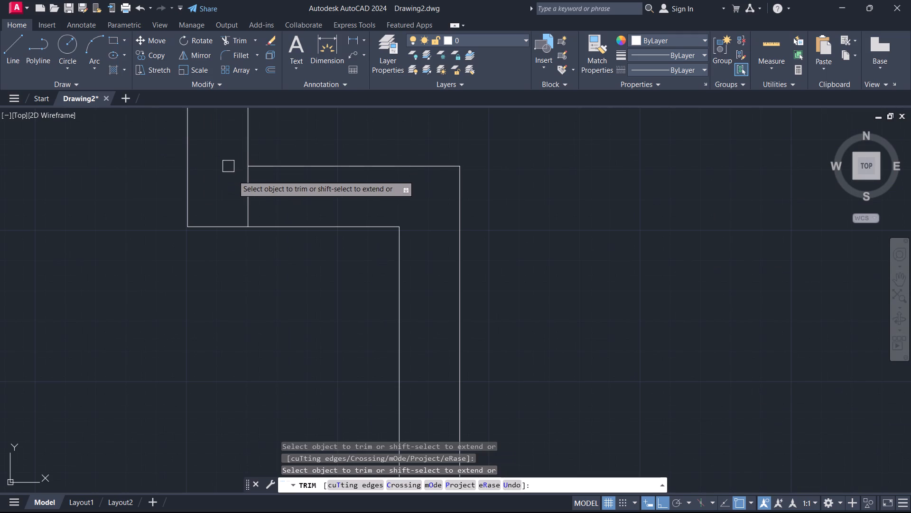
{"action": "left_click", "coordinate": [247, 195]}
{"action": "key", "text": "Escape"}
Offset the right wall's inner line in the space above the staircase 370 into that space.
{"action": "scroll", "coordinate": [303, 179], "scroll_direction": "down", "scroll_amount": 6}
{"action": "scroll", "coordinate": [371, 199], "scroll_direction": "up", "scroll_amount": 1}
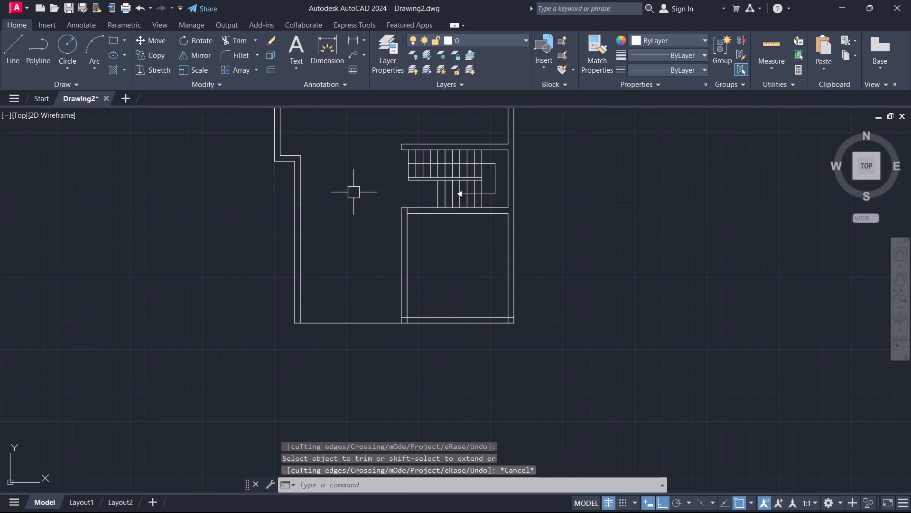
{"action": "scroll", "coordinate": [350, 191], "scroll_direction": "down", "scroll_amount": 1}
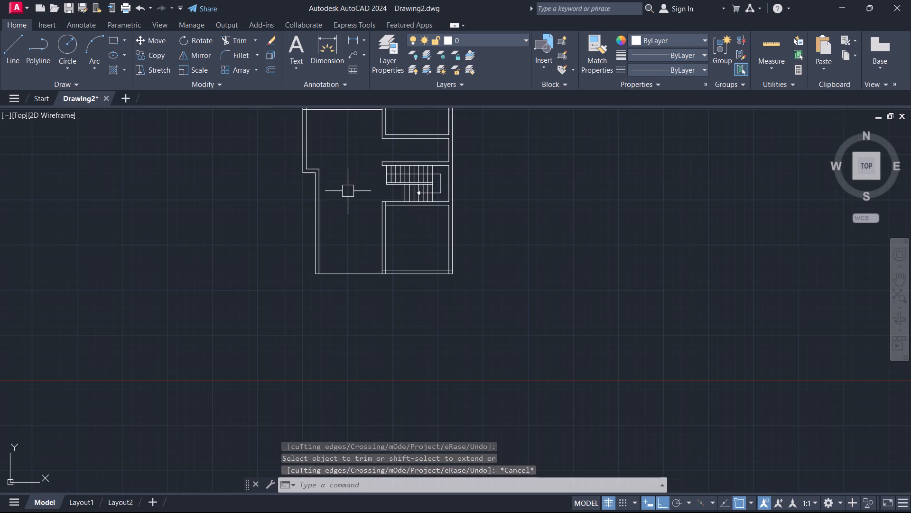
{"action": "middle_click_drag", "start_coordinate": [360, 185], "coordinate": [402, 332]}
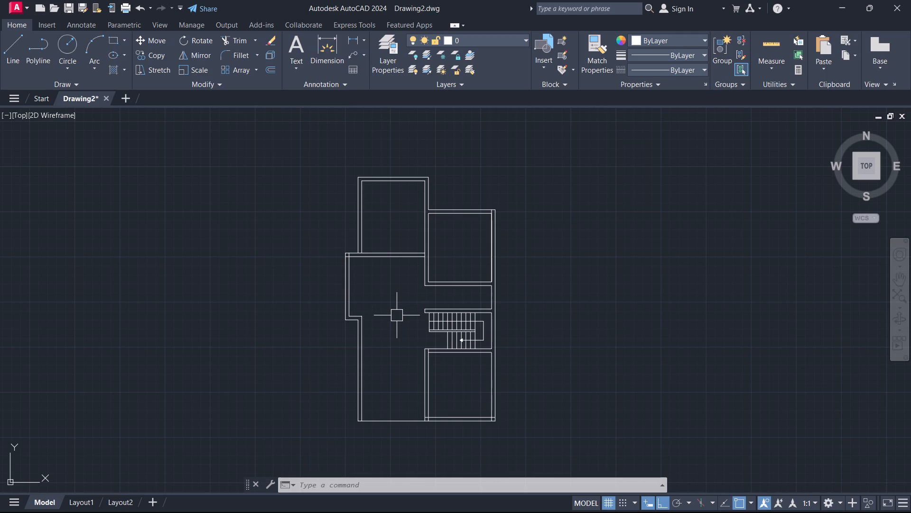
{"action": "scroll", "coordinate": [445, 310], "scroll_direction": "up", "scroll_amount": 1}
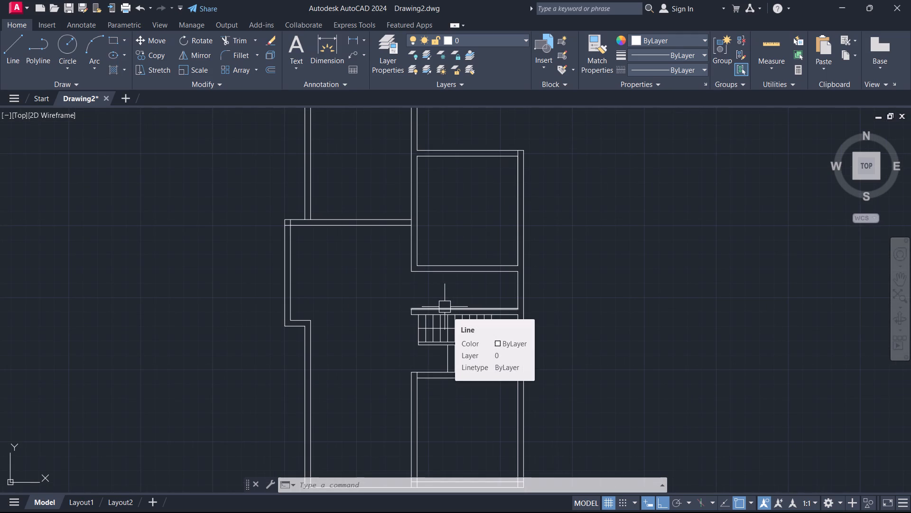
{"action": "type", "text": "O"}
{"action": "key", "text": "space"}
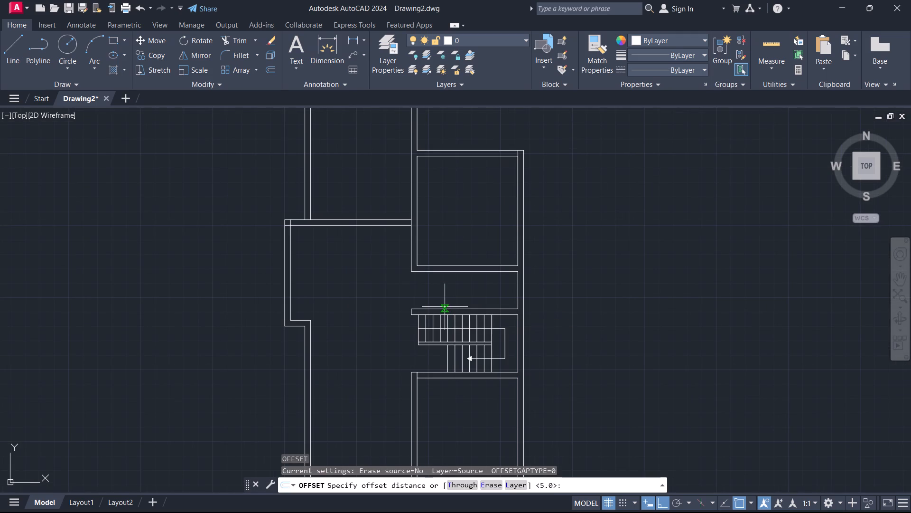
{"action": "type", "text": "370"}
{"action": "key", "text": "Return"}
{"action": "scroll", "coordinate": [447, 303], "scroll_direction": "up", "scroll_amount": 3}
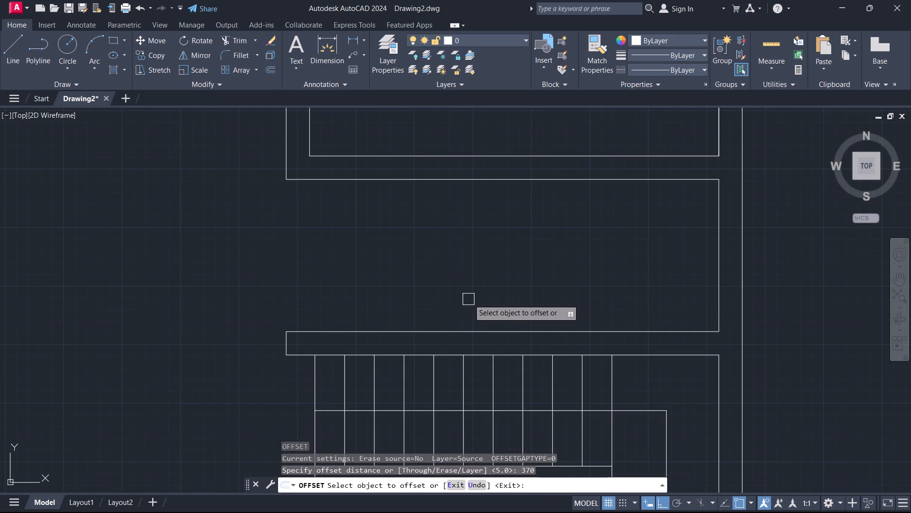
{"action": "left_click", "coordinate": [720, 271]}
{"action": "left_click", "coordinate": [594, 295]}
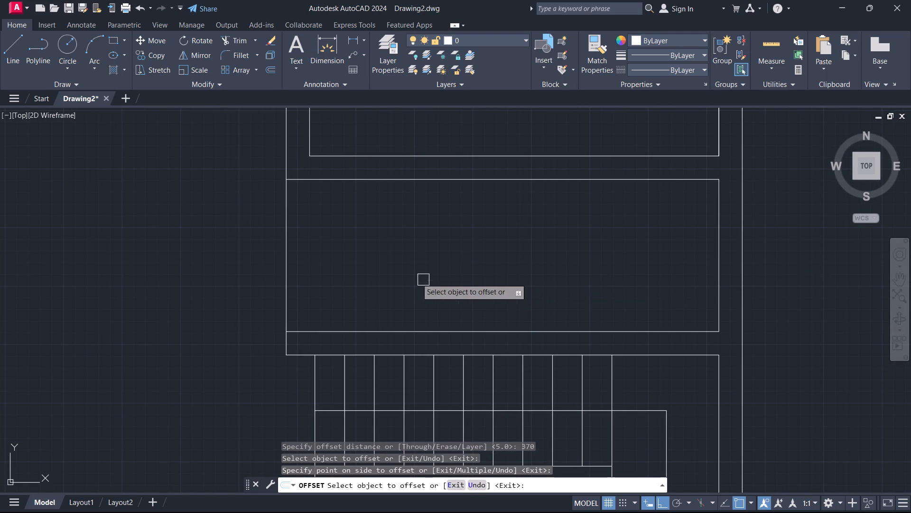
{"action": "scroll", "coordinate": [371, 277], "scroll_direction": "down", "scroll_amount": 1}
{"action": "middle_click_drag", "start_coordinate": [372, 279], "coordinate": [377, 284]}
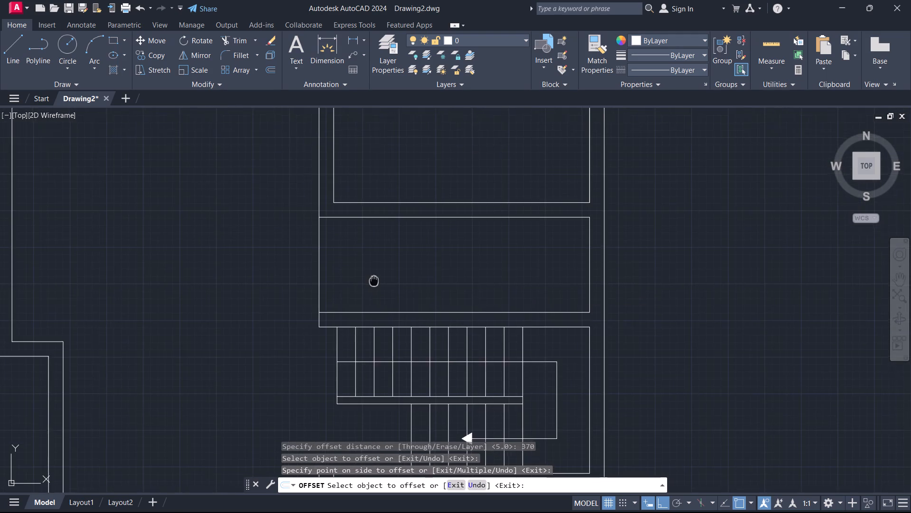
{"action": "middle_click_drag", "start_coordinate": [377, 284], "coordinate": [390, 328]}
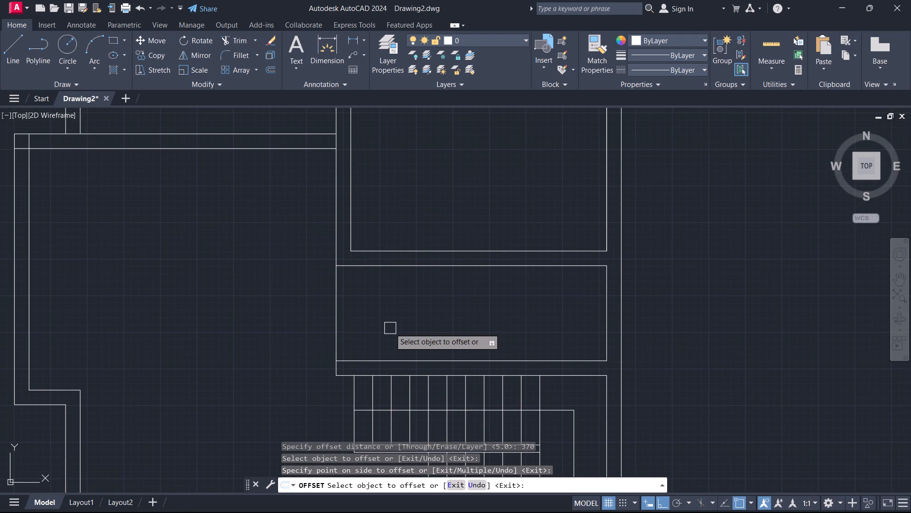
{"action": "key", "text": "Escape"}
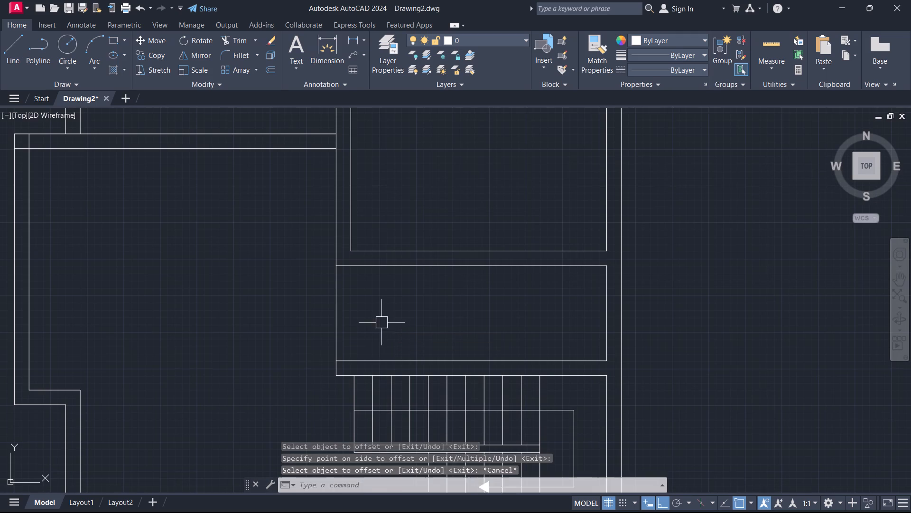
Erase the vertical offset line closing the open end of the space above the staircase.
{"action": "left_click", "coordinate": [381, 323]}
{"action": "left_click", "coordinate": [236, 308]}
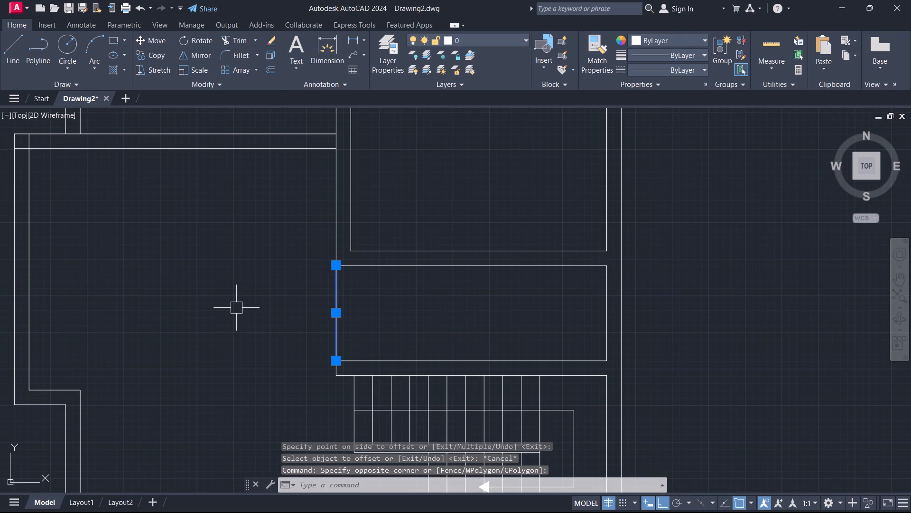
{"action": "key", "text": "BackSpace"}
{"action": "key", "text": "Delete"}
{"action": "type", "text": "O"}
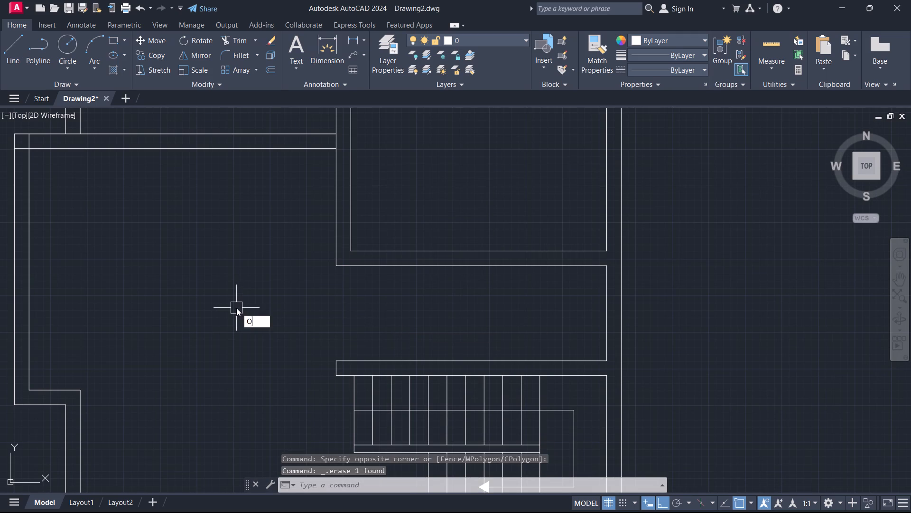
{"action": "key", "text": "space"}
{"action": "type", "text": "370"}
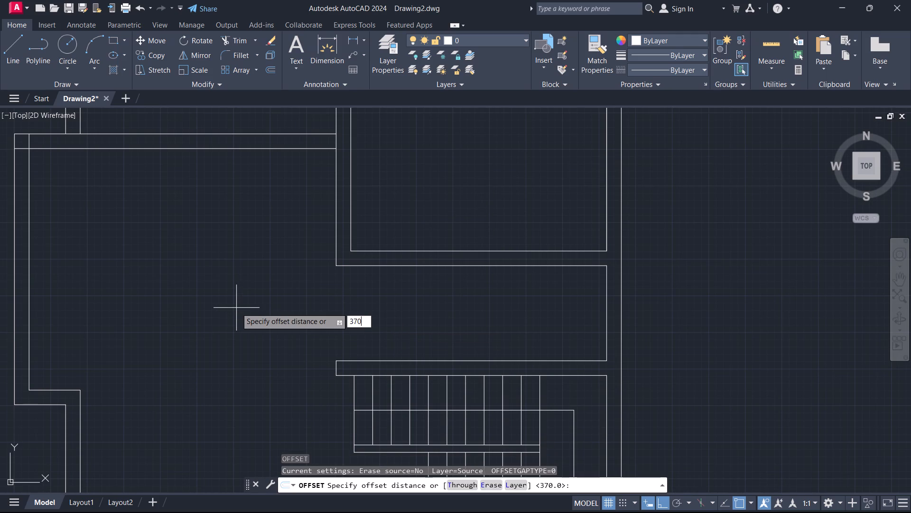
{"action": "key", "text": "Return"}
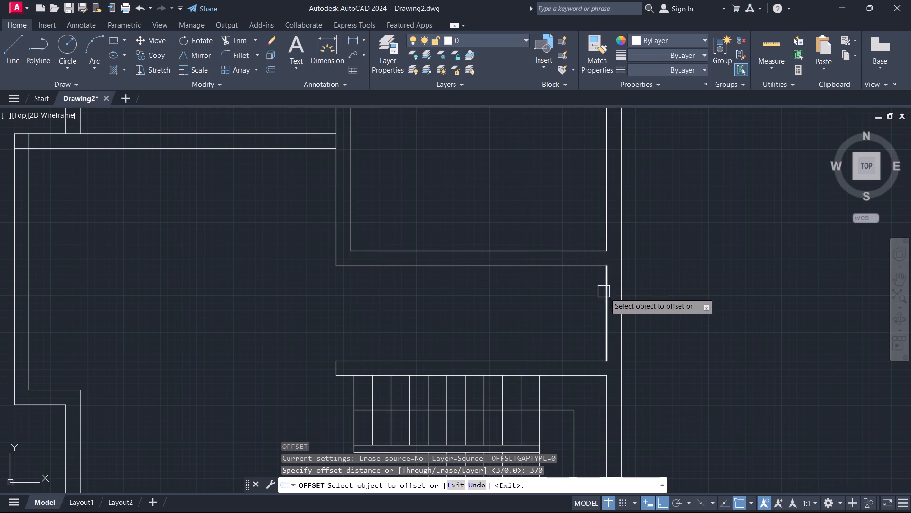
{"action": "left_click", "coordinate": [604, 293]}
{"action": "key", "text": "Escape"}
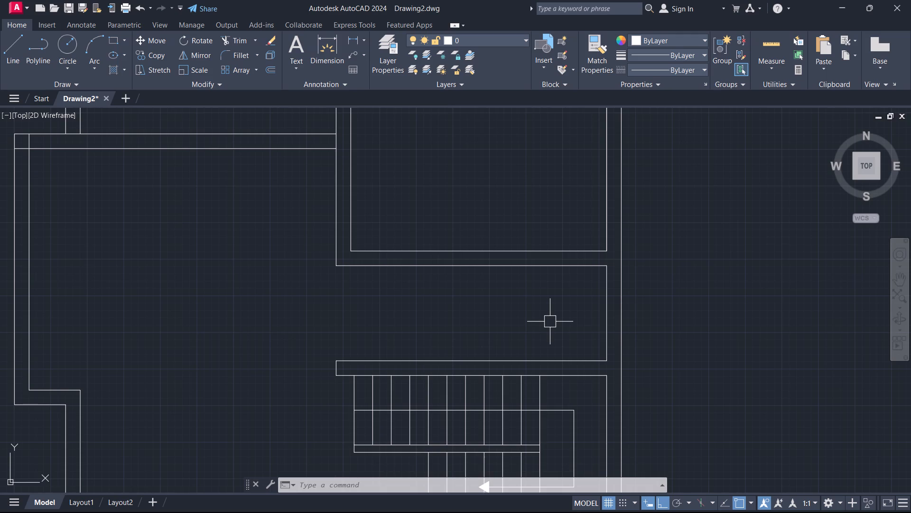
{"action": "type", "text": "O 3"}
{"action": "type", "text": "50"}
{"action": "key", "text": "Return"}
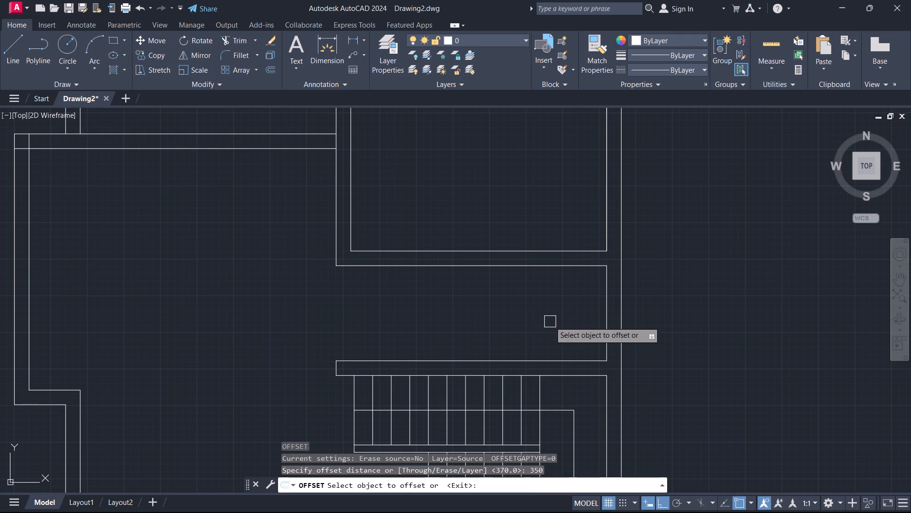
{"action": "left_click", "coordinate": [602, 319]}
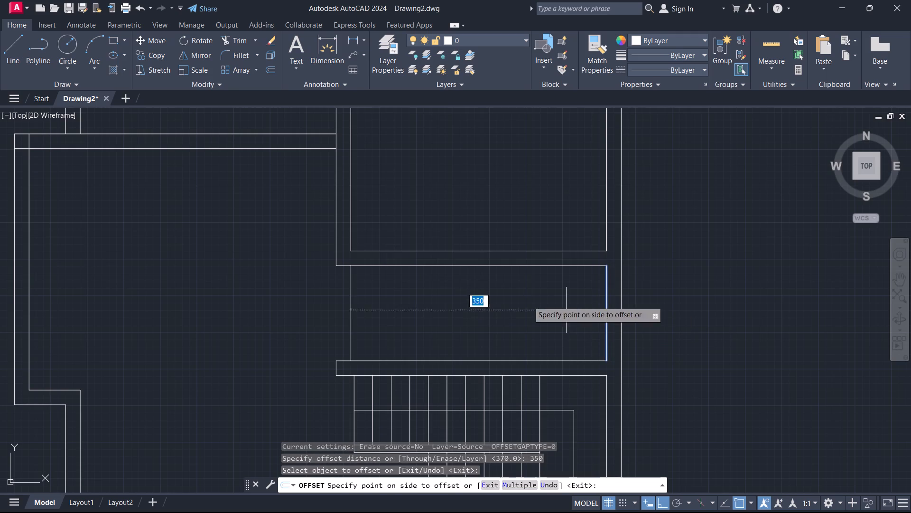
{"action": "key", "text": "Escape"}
Offset the right wall's inner line in the space above the staircase 150 into that space.
{"action": "type", "text": "O 150"}
{"action": "key", "text": "Return"}
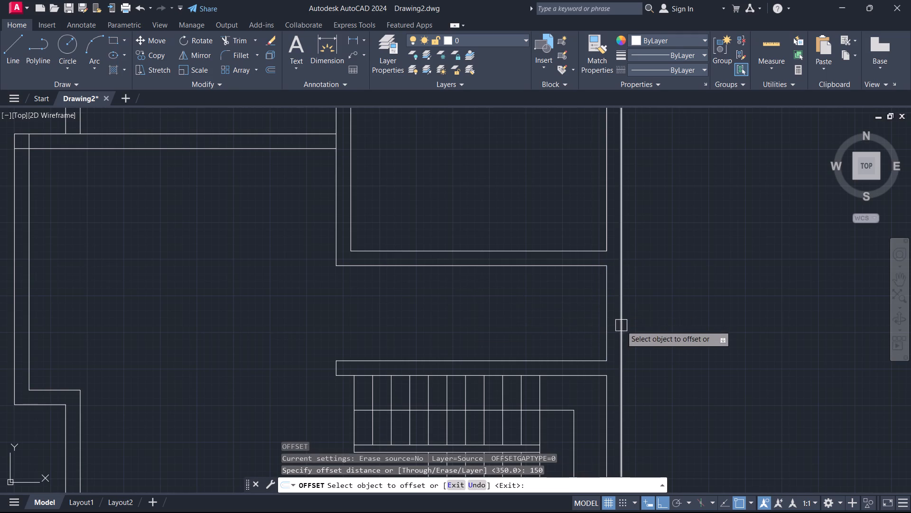
{"action": "left_click", "coordinate": [601, 323]}
{"action": "left_click", "coordinate": [492, 326]}
{"action": "key", "text": "Escape"}
Measure the outer length of the upper-right room's top wall.
{"action": "scroll", "coordinate": [472, 309], "scroll_direction": "down", "scroll_amount": 2}
{"action": "middle_click_drag", "start_coordinate": [472, 308], "coordinate": [487, 415]}
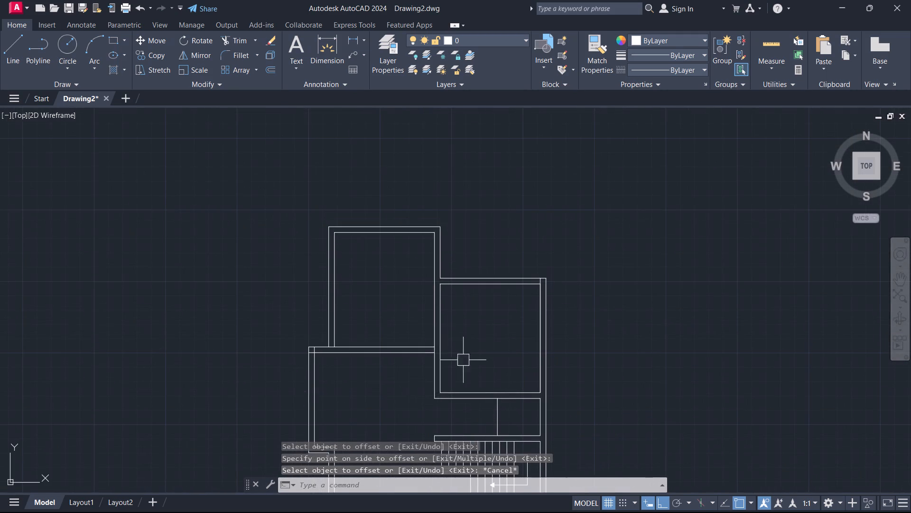
{"action": "scroll", "coordinate": [438, 251], "scroll_direction": "up", "scroll_amount": 1}
{"action": "key", "text": "d"}
{"action": "type", "text": "I"}
{"action": "key", "text": "space"}
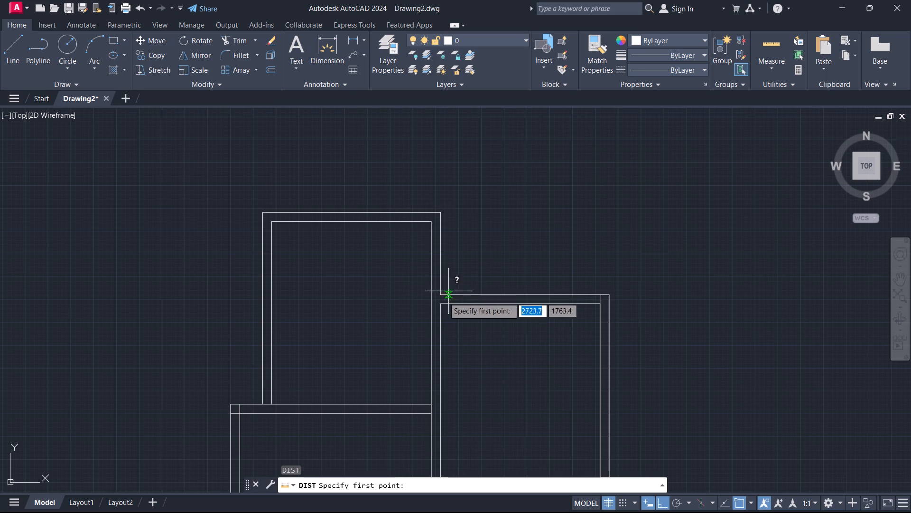
{"action": "left_click", "coordinate": [444, 293]}
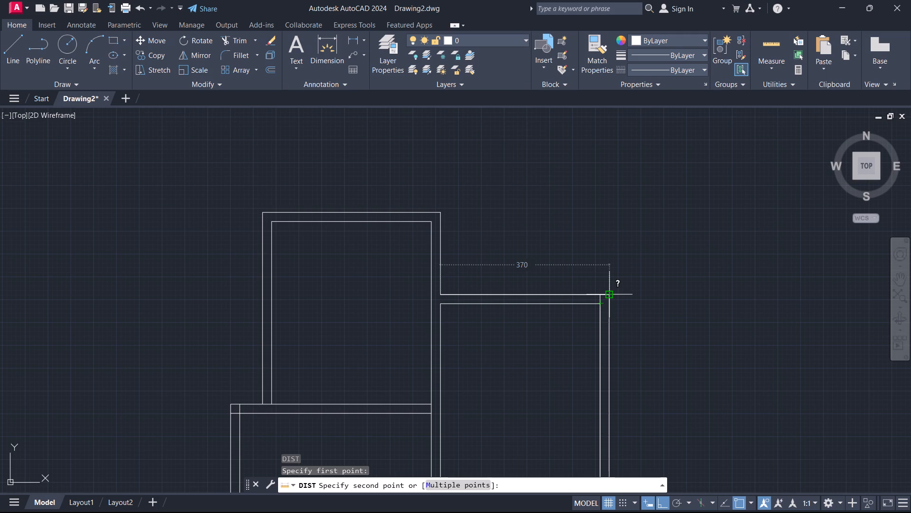
{"action": "key", "text": "Escape"}
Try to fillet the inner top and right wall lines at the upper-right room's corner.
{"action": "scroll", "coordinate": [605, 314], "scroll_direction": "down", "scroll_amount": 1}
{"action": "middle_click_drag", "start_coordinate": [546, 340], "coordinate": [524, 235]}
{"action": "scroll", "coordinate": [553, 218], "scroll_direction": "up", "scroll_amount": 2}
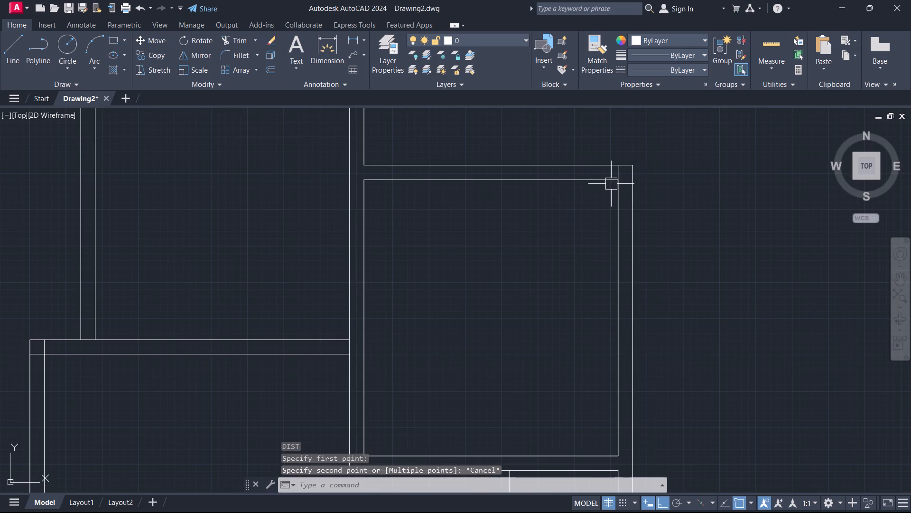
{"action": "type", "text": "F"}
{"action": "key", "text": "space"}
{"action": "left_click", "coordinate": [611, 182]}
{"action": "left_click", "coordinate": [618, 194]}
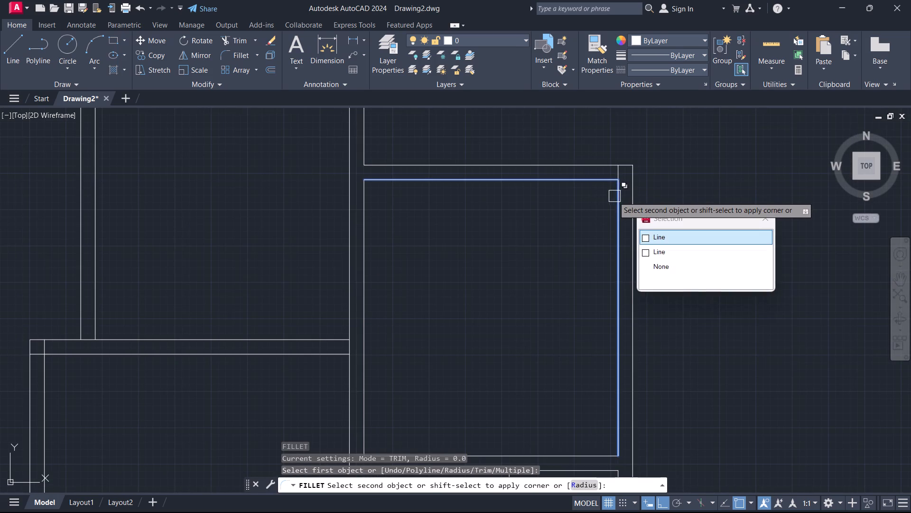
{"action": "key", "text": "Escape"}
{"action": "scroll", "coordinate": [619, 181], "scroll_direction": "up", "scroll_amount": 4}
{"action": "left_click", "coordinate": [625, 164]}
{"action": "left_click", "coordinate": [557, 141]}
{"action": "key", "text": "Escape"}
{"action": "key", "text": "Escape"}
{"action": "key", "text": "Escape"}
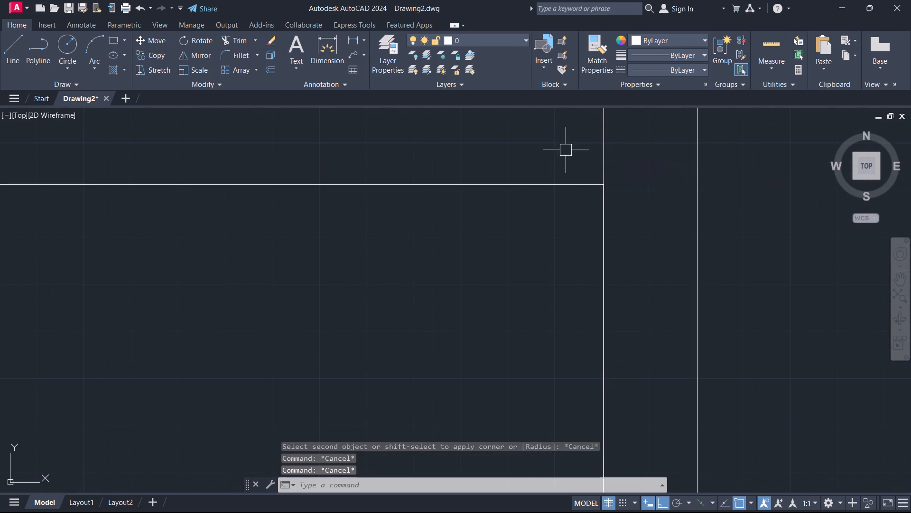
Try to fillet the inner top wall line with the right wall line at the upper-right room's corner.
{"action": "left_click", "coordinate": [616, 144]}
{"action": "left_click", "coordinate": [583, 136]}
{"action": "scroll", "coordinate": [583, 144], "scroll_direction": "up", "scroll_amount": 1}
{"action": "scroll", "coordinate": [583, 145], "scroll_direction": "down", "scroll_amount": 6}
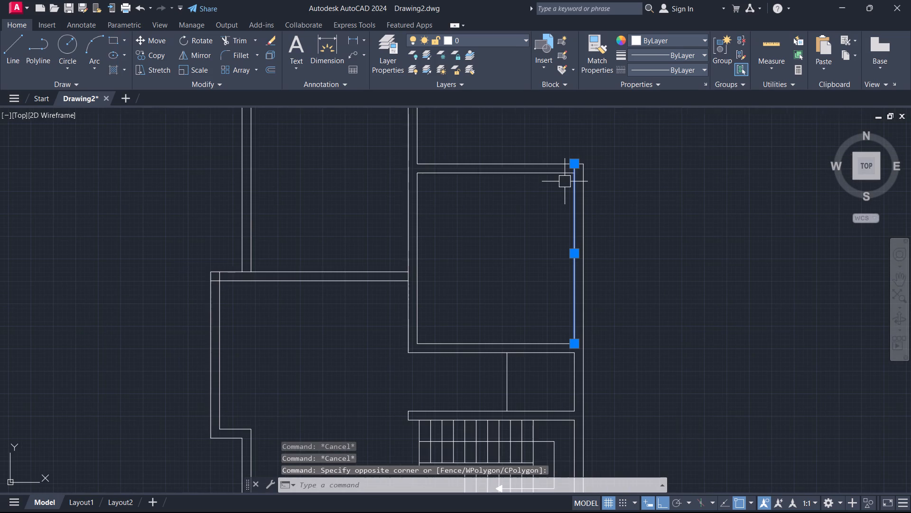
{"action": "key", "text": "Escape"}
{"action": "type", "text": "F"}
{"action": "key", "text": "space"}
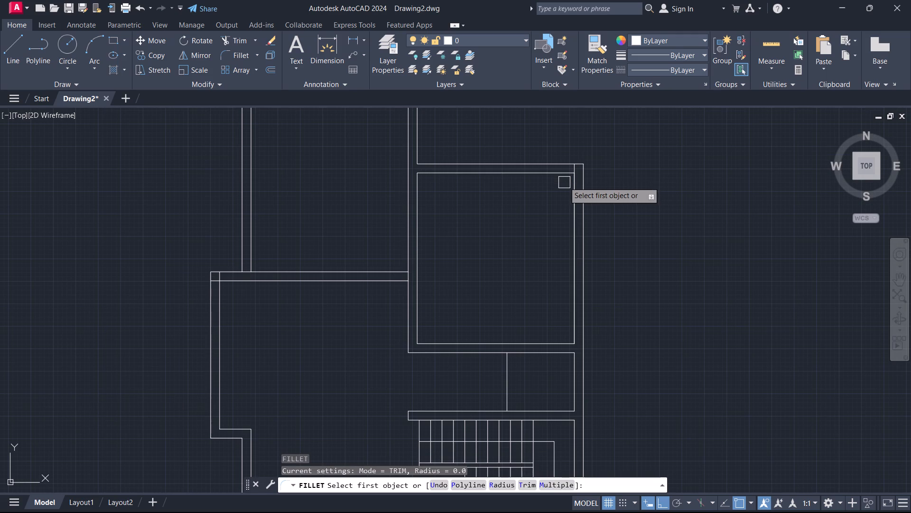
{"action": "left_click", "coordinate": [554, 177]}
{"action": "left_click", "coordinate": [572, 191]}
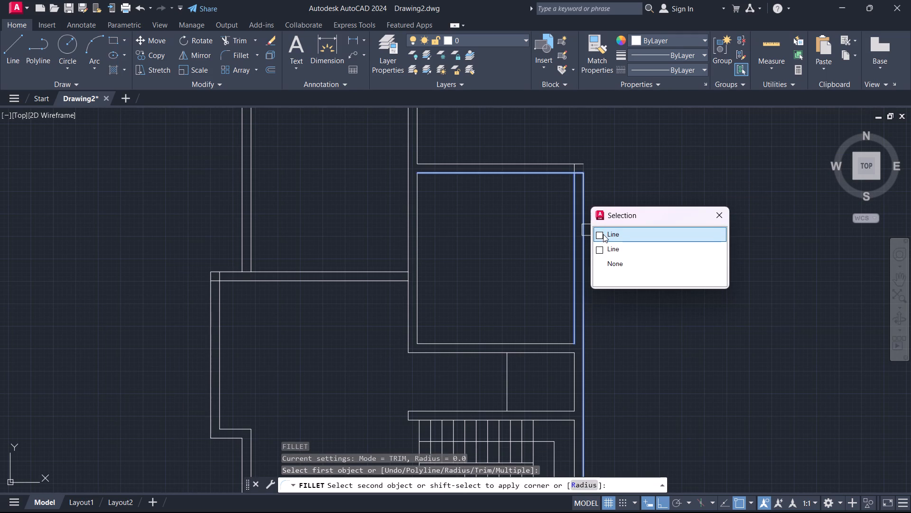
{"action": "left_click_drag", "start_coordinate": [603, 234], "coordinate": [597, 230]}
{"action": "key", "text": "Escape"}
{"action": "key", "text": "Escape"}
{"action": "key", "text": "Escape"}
Erase the overlapping inner right wall line that overruns the upper-right room's inner top corner.
{"action": "scroll", "coordinate": [581, 177], "scroll_direction": "up", "scroll_amount": 2}
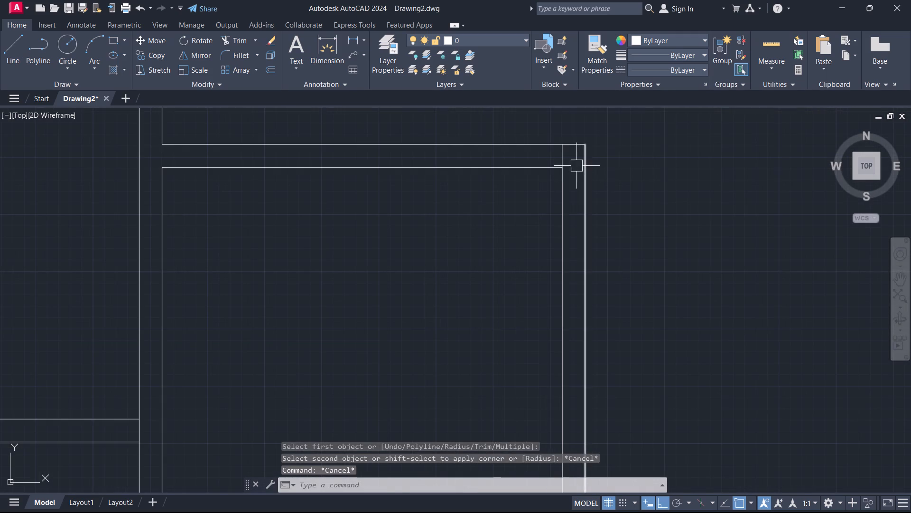
{"action": "left_click", "coordinate": [570, 158]}
{"action": "left_click", "coordinate": [548, 152]}
{"action": "key", "text": "Delete"}
Move the vertical partition line in the space above the staircase further left, toward the space's open end.
{"action": "scroll", "coordinate": [559, 165], "scroll_direction": "down", "scroll_amount": 4}
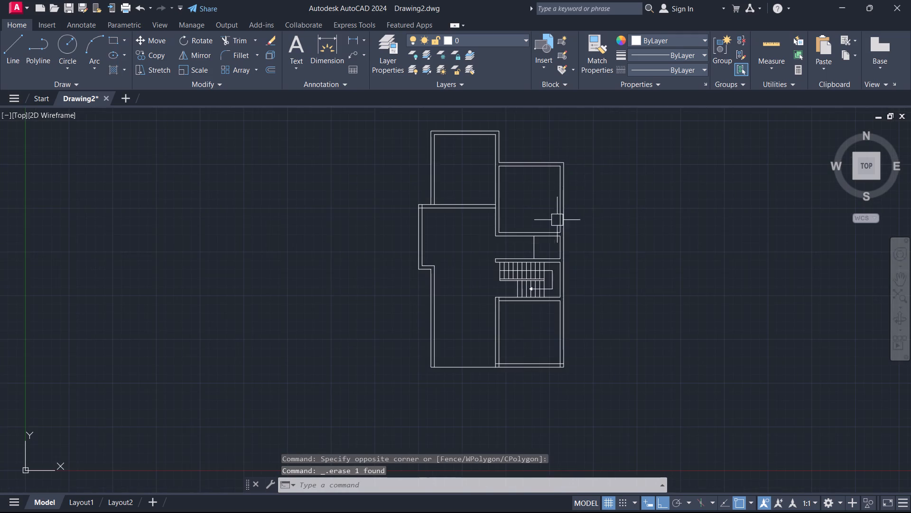
{"action": "scroll", "coordinate": [543, 261], "scroll_direction": "up", "scroll_amount": 2}
{"action": "middle_click_drag", "start_coordinate": [558, 228], "coordinate": [536, 333]}
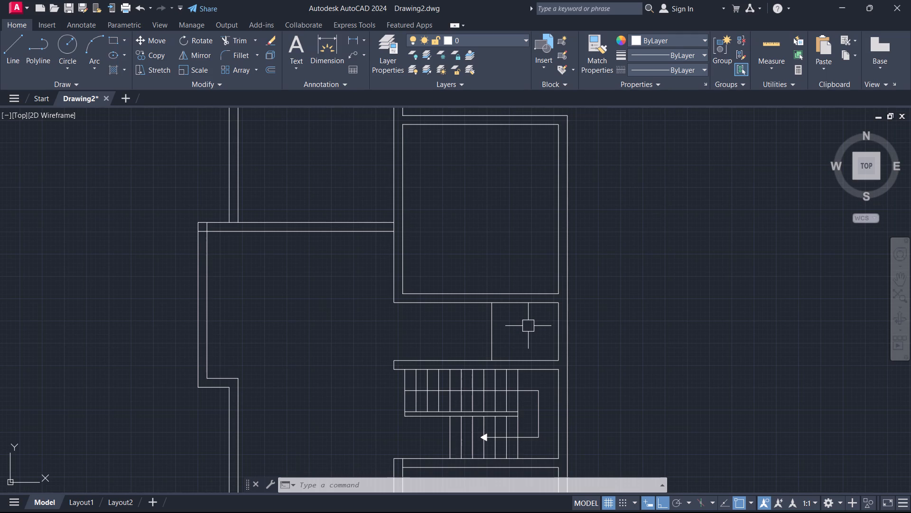
{"action": "scroll", "coordinate": [516, 347], "scroll_direction": "up", "scroll_amount": 2}
{"action": "left_click_drag", "start_coordinate": [500, 337], "coordinate": [486, 332]}
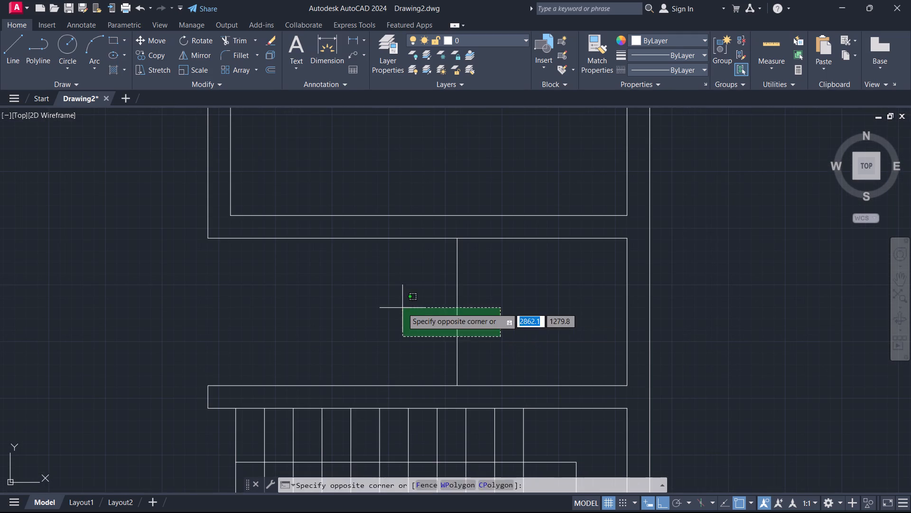
{"action": "left_click", "coordinate": [402, 308]}
{"action": "key", "text": "m"}
{"action": "key", "text": "space"}
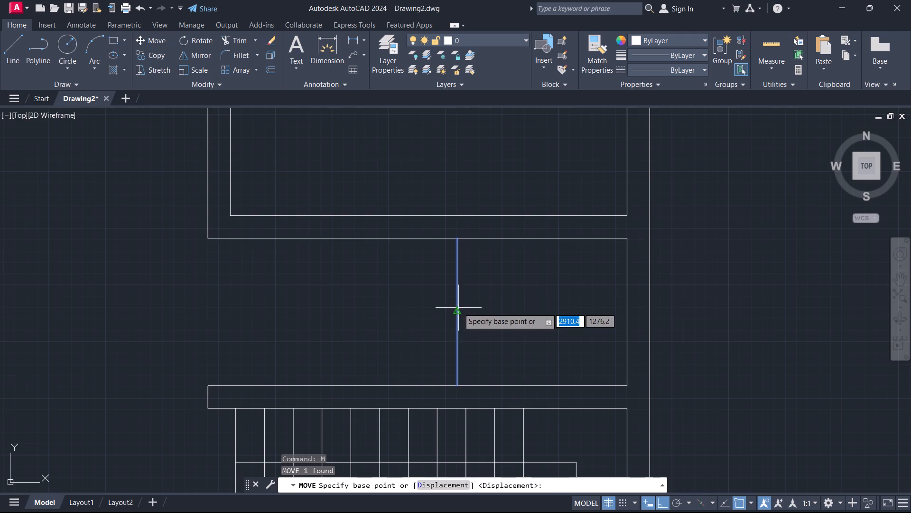
{"action": "left_click", "coordinate": [458, 308]}
{"action": "left_click", "coordinate": [357, 300]}
{"action": "key", "text": "Escape"}
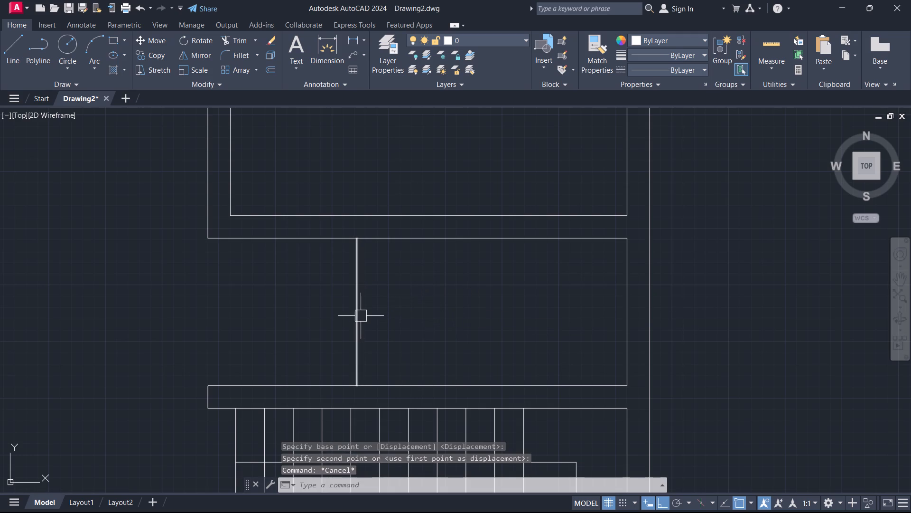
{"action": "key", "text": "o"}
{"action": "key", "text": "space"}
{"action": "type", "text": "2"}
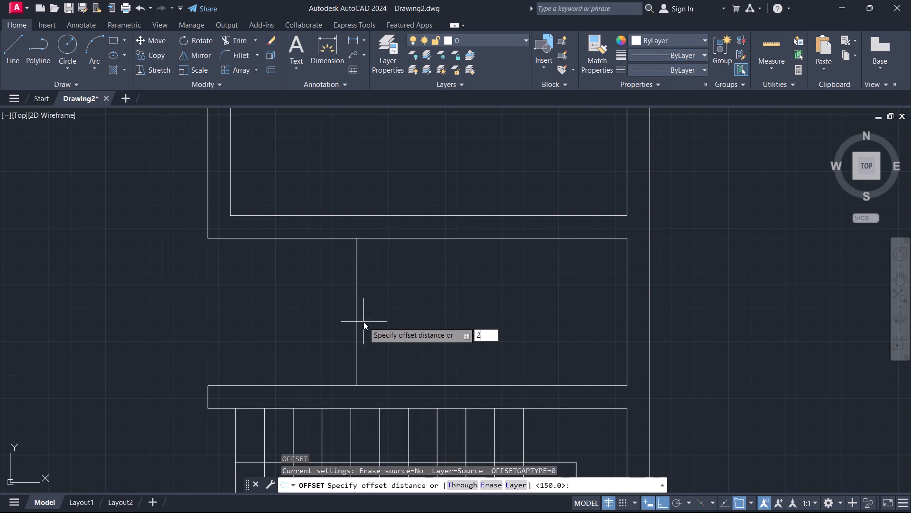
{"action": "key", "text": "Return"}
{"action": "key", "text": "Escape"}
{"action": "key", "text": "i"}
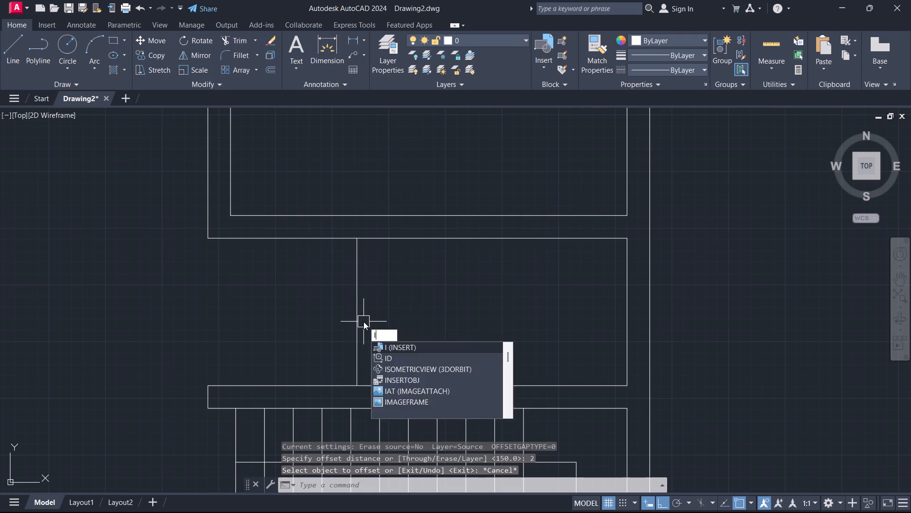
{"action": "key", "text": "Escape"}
Offset the moved vertical partition line 22 to its left to form the partition's second face.
{"action": "type", "text": "O 22"}
{"action": "key", "text": "Return"}
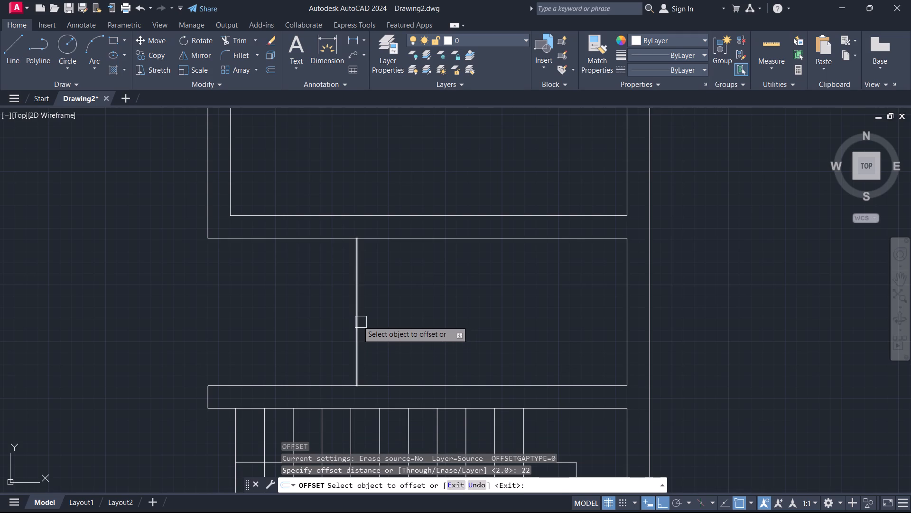
{"action": "left_click", "coordinate": [358, 321]}
{"action": "left_click", "coordinate": [325, 317]}
{"action": "key", "text": "Escape"}
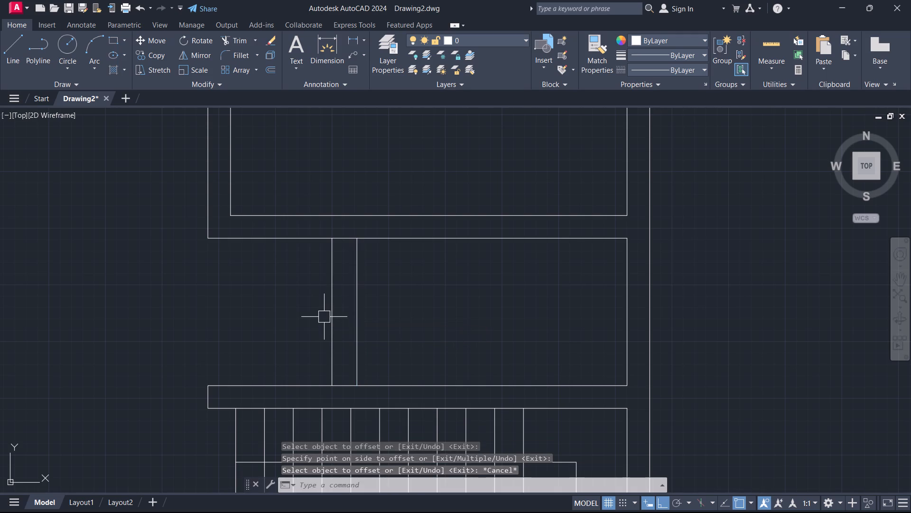
Trim the upper and lower wall lines between the two partition lines so the partition joins both walls.
{"action": "type", "text": "TR"}
{"action": "key", "text": "space"}
{"action": "scroll", "coordinate": [353, 254], "scroll_direction": "up", "scroll_amount": 1}
{"action": "left_click_drag", "start_coordinate": [341, 218], "coordinate": [339, 222]}
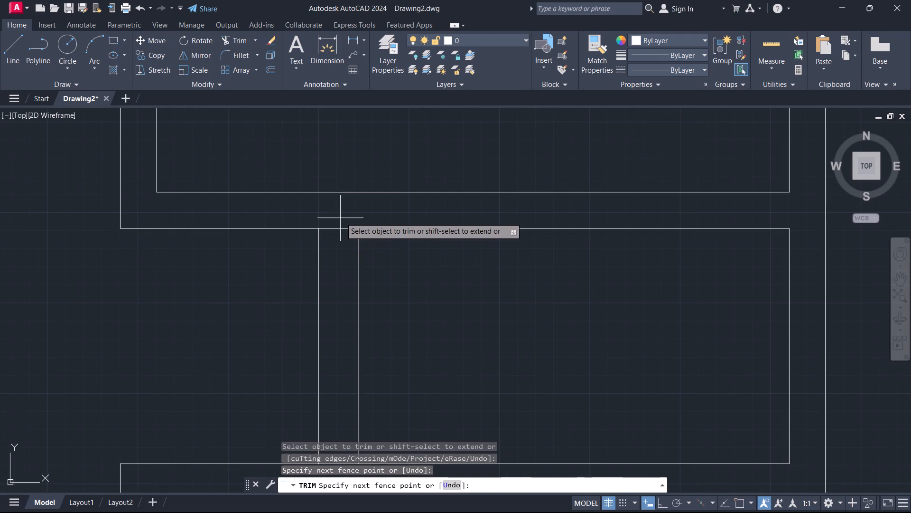
{"action": "left_click_drag", "start_coordinate": [339, 222], "coordinate": [332, 259]}
{"action": "middle_click_drag", "start_coordinate": [340, 364], "coordinate": [352, 250]}
{"action": "left_click_drag", "start_coordinate": [356, 335], "coordinate": [356, 340]}
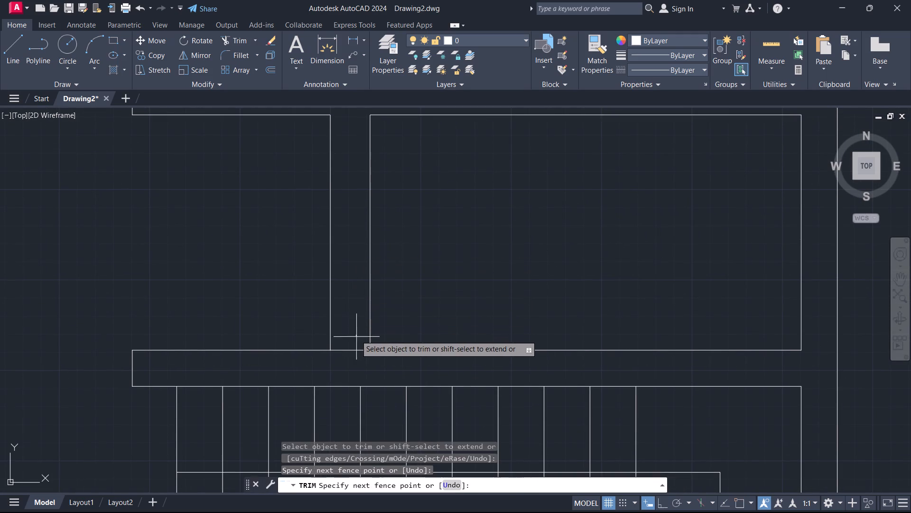
{"action": "left_click_drag", "start_coordinate": [356, 340], "coordinate": [354, 361]}
{"action": "key", "text": "Escape"}
Draw a vertical line between the upper and lower wall lines near the open end of the space left of the new partition.
{"action": "scroll", "coordinate": [303, 308], "scroll_direction": "down", "scroll_amount": 1}
{"action": "middle_click_drag", "start_coordinate": [286, 304], "coordinate": [385, 326]}
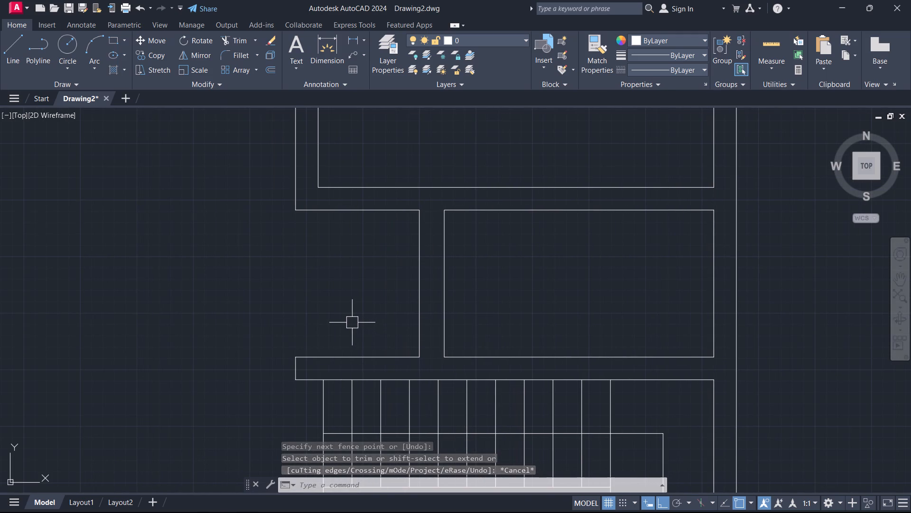
{"action": "scroll", "coordinate": [352, 323], "scroll_direction": "up", "scroll_amount": 1}
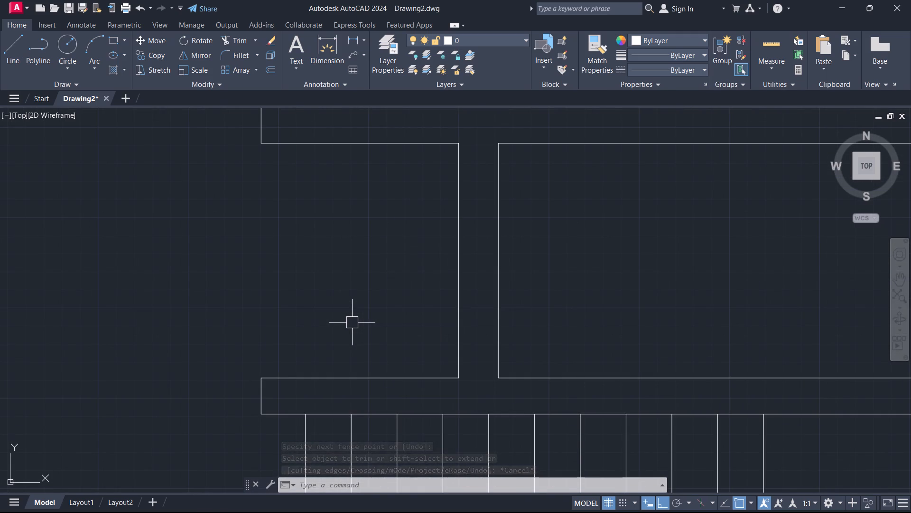
{"action": "scroll", "coordinate": [352, 323], "scroll_direction": "up", "scroll_amount": 1}
{"action": "scroll", "coordinate": [352, 323], "scroll_direction": "down", "scroll_amount": 1}
{"action": "type", "text": "L"}
{"action": "key", "text": "space"}
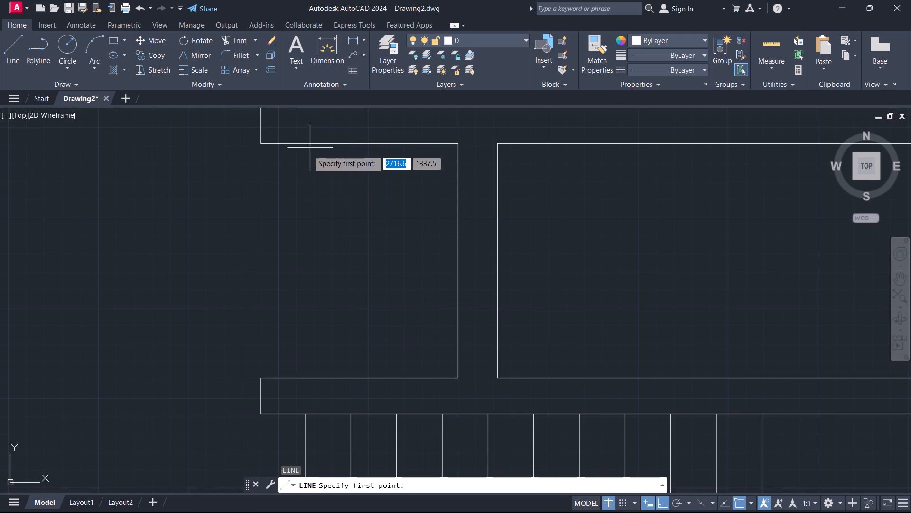
{"action": "left_click", "coordinate": [312, 142]}
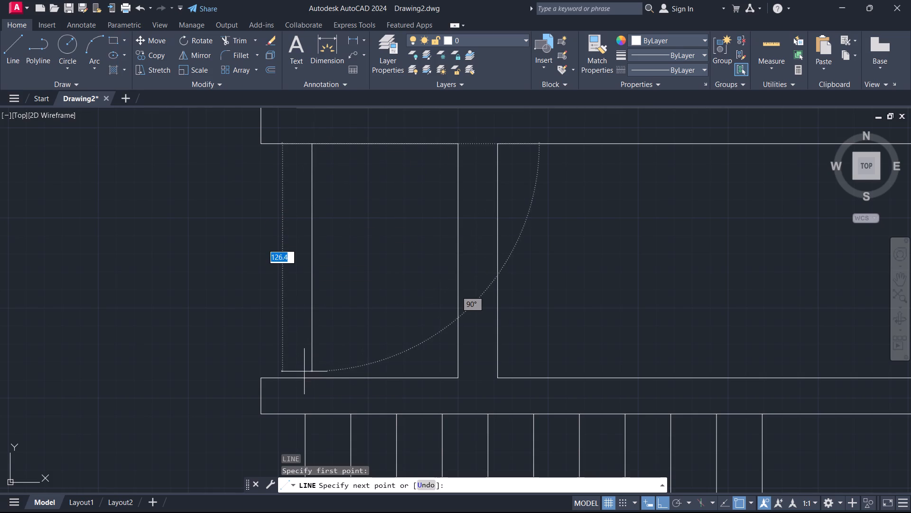
{"action": "left_click", "coordinate": [310, 378]}
{"action": "key", "text": "Escape"}
Extend the upper-right room's inner bottom wall line leftward to the outer line of its left wall.
{"action": "scroll", "coordinate": [357, 321], "scroll_direction": "down", "scroll_amount": 3}
{"action": "middle_click_drag", "start_coordinate": [361, 314], "coordinate": [357, 372]}
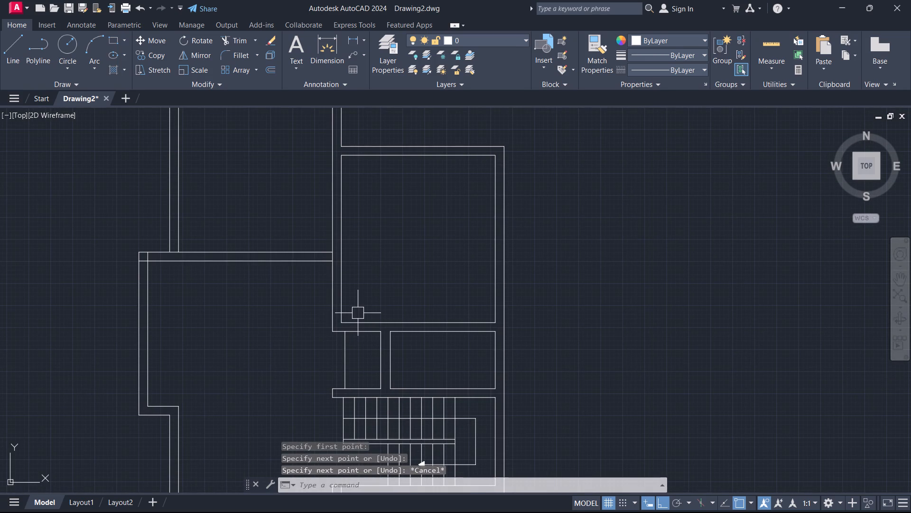
{"action": "key", "text": "e"}
{"action": "key", "text": "x"}
{"action": "key", "text": "space"}
{"action": "left_click", "coordinate": [370, 317]}
{"action": "key", "text": "Escape"}
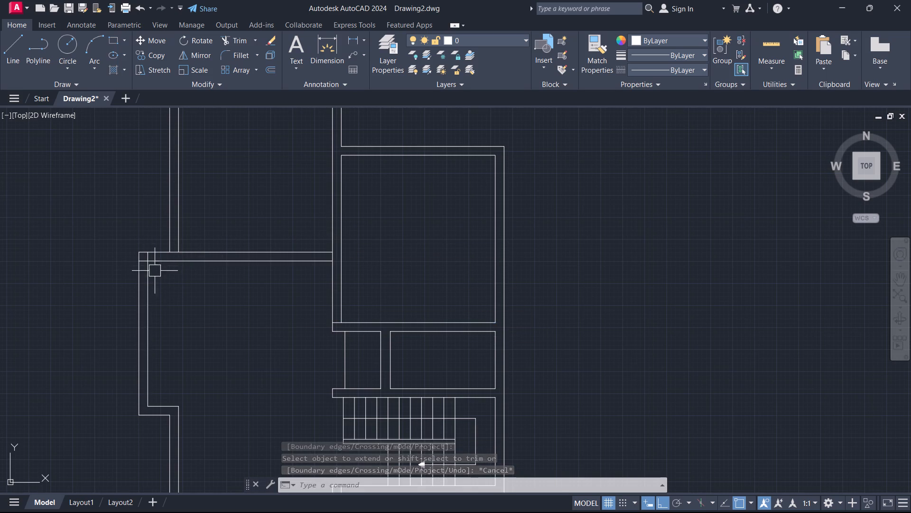
Fillet the inner left and inner top wall lines with radius 0 at the large left room's upper-left corner.
{"action": "scroll", "coordinate": [155, 265], "scroll_direction": "up", "scroll_amount": 1}
{"action": "key", "text": "f"}
{"action": "key", "text": "space"}
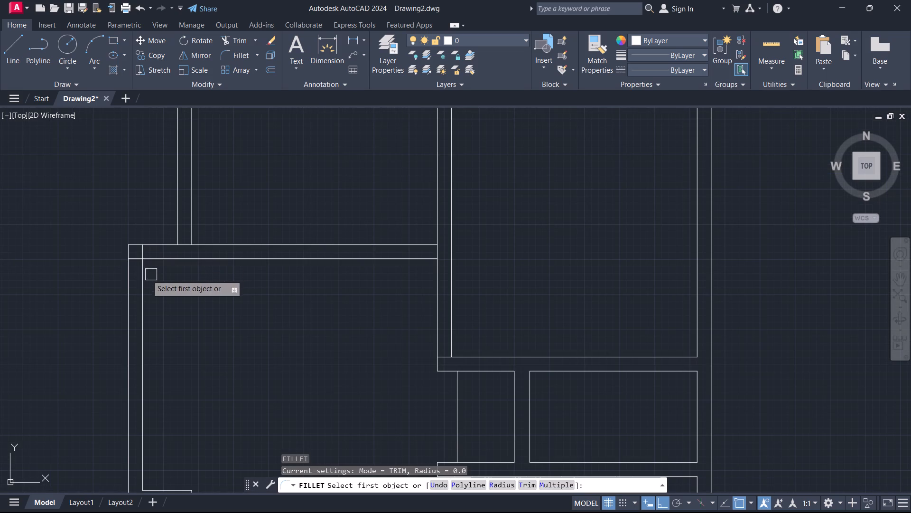
{"action": "left_click", "coordinate": [140, 278]}
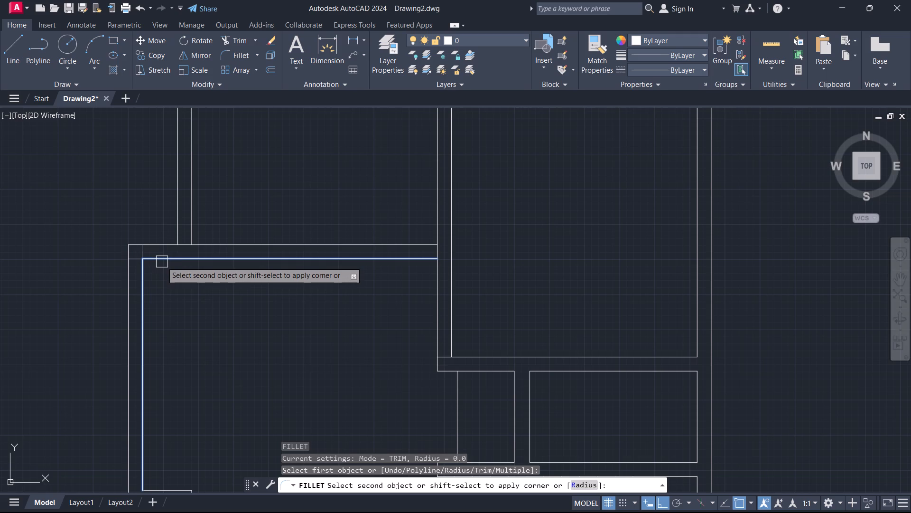
{"action": "left_click", "coordinate": [162, 262]}
{"action": "key", "text": "Escape"}
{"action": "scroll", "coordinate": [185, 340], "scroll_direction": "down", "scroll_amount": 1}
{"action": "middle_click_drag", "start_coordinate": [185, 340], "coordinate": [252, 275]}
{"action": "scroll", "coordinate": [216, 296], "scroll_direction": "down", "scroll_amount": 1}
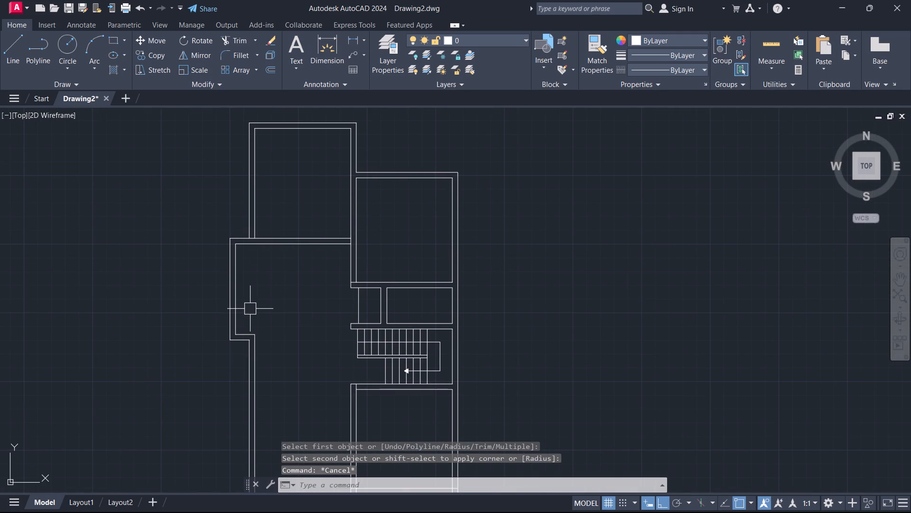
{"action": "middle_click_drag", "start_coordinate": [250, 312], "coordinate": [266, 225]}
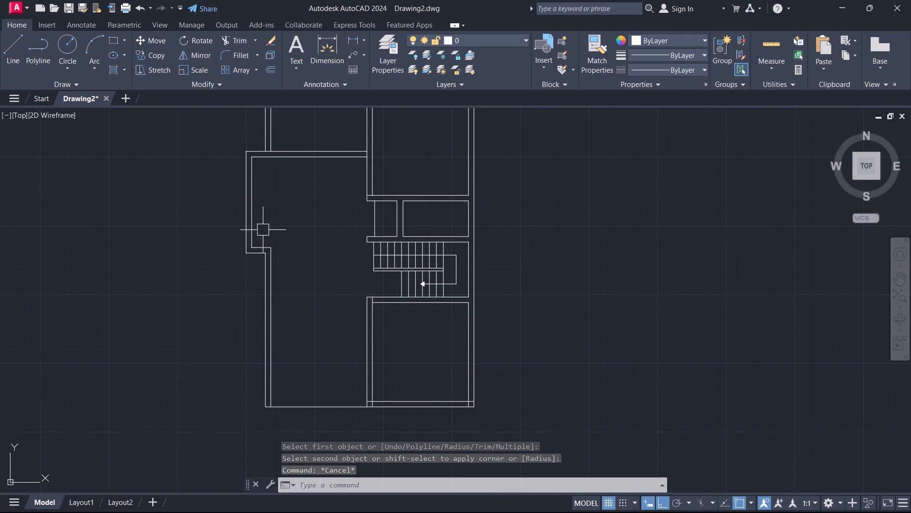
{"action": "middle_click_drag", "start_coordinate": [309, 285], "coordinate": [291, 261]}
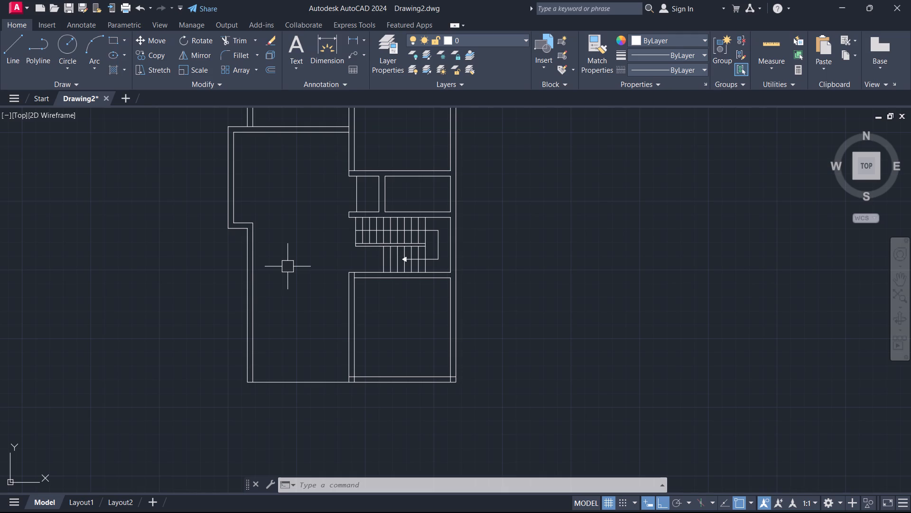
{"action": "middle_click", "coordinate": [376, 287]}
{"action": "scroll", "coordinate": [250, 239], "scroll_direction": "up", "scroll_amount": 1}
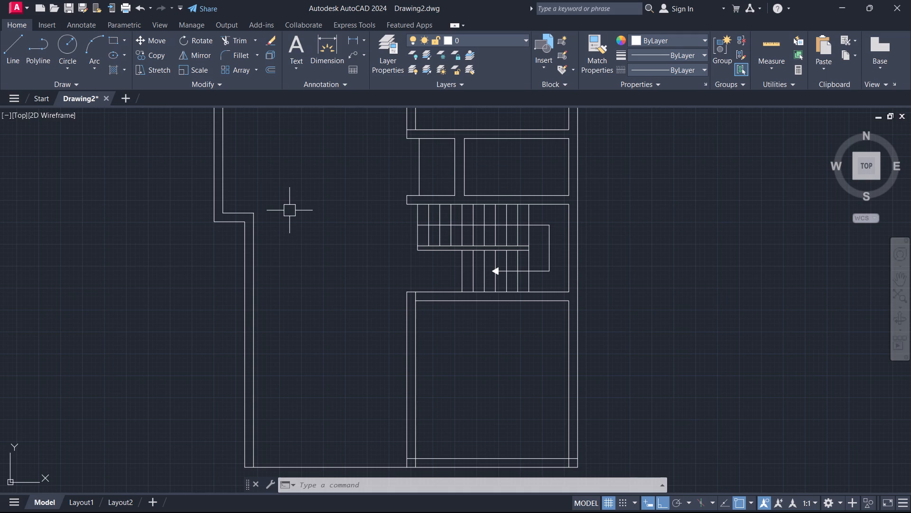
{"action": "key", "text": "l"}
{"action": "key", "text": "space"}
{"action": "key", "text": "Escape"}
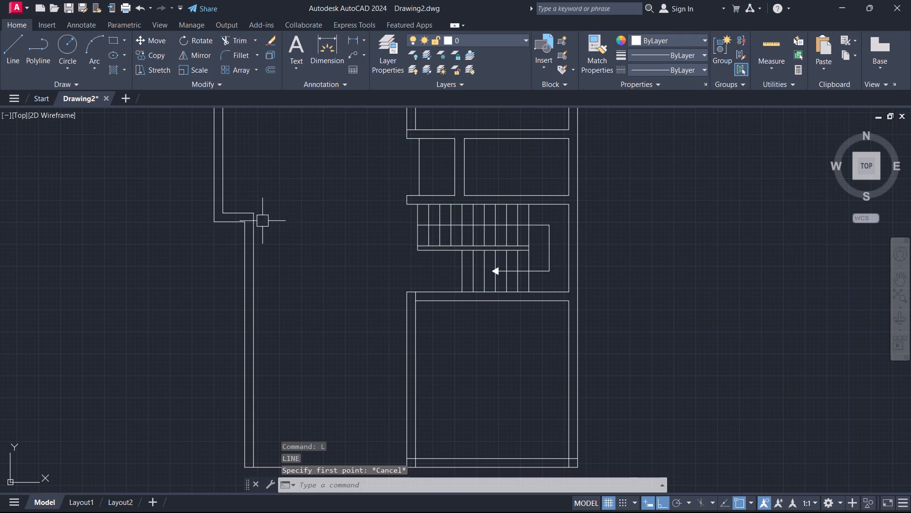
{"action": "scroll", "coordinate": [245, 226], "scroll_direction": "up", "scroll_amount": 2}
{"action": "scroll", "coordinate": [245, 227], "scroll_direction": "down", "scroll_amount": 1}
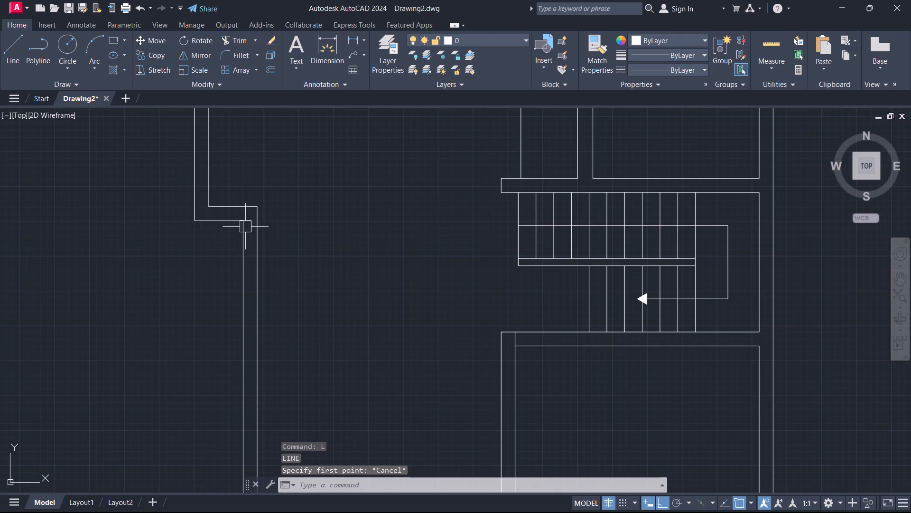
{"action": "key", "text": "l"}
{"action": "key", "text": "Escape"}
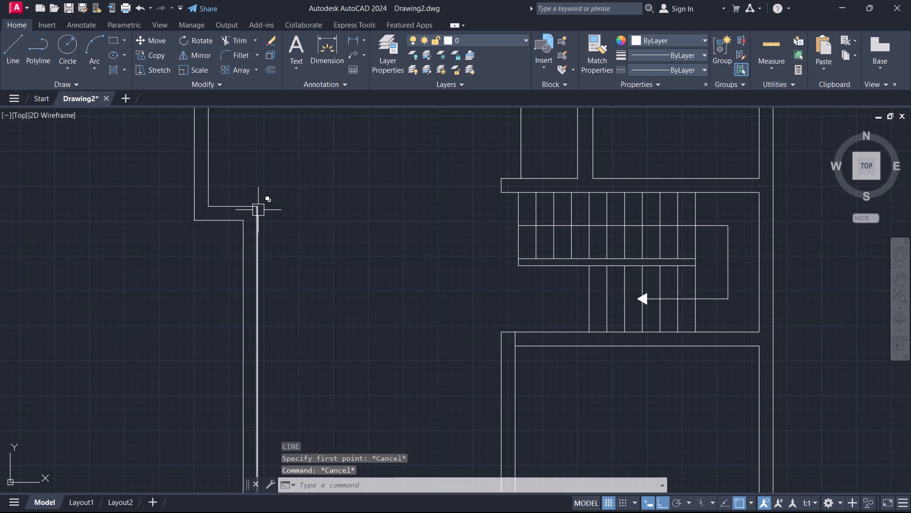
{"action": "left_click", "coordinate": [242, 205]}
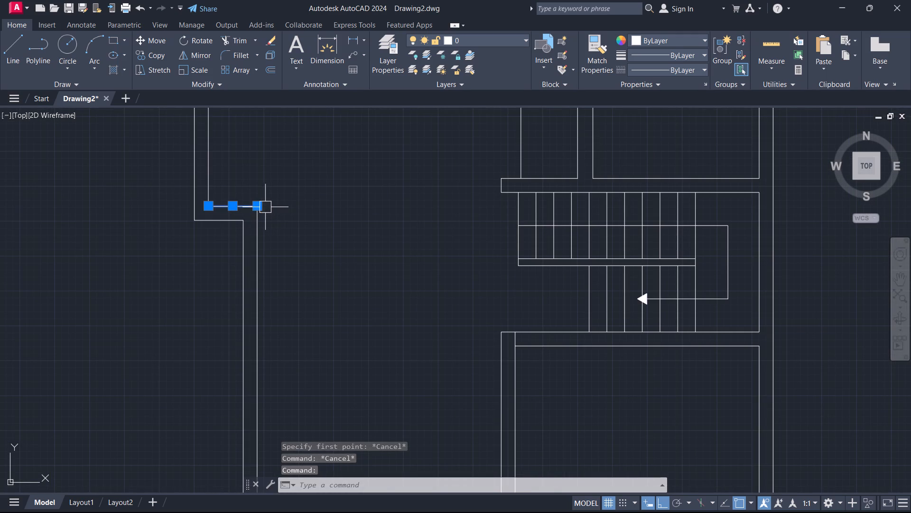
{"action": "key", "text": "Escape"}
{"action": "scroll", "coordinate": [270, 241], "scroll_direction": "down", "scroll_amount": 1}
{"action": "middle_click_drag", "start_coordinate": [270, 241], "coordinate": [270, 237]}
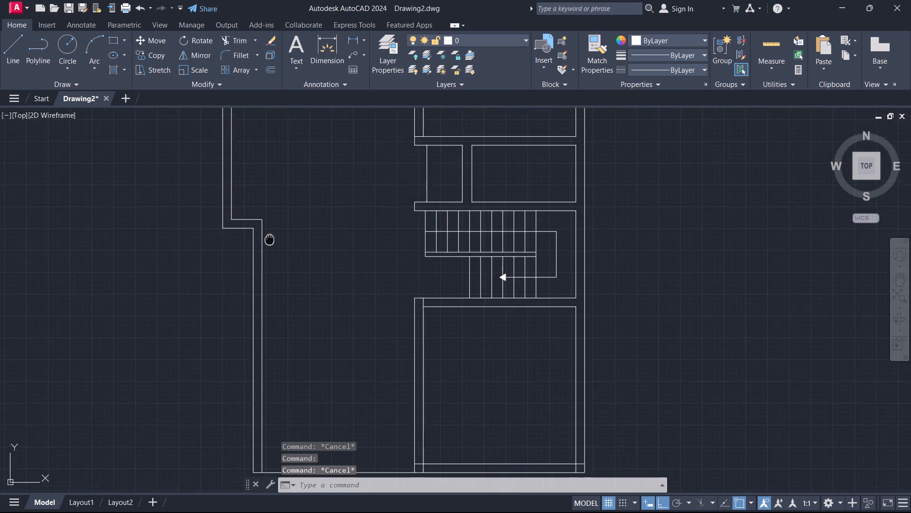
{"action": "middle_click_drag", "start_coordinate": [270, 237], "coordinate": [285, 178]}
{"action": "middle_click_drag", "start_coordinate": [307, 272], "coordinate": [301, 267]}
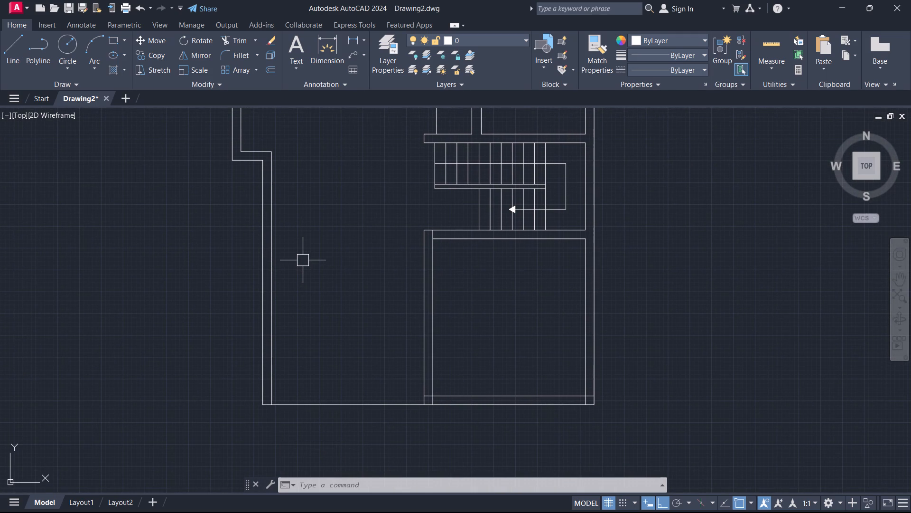
Extend the outer horizontal wall line at the large left room's lower-left jog rightward to the staircase's end line.
{"action": "type", "text": "EX"}
{"action": "key", "text": "space"}
{"action": "left_click", "coordinate": [249, 164]}
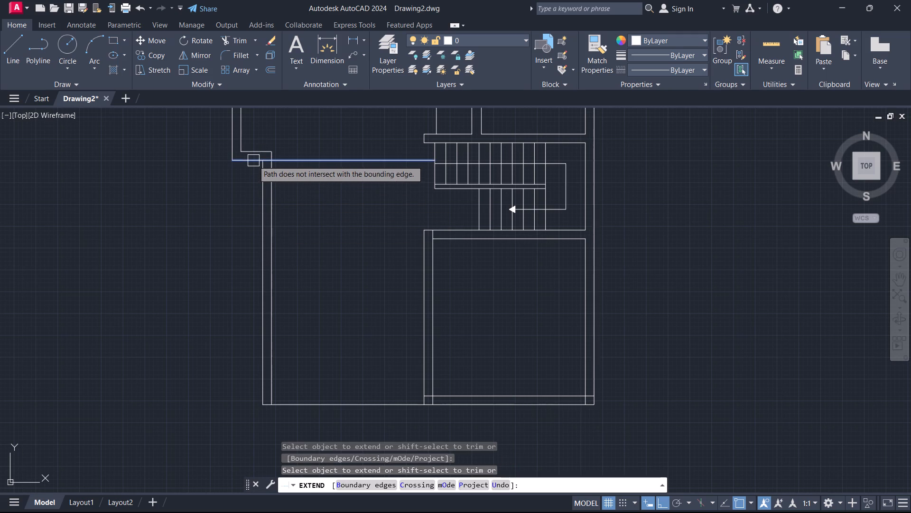
{"action": "left_click", "coordinate": [254, 161]}
{"action": "key", "text": "Escape"}
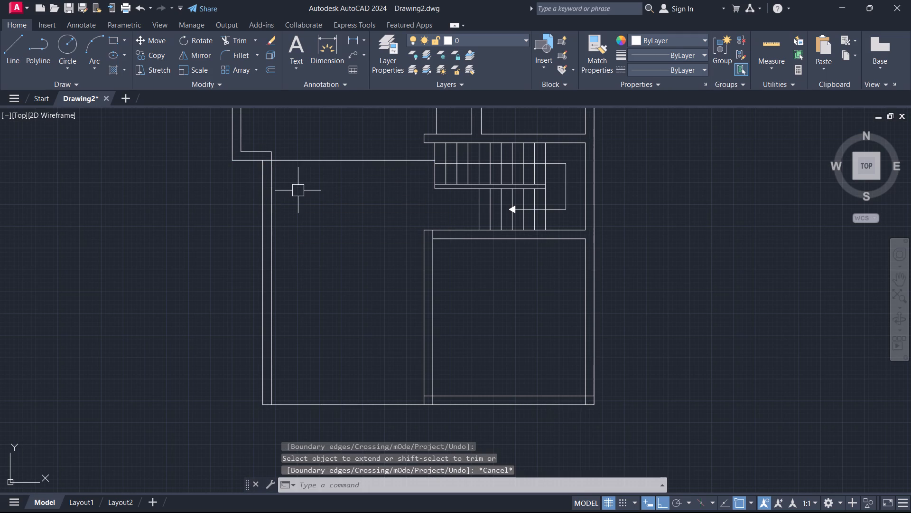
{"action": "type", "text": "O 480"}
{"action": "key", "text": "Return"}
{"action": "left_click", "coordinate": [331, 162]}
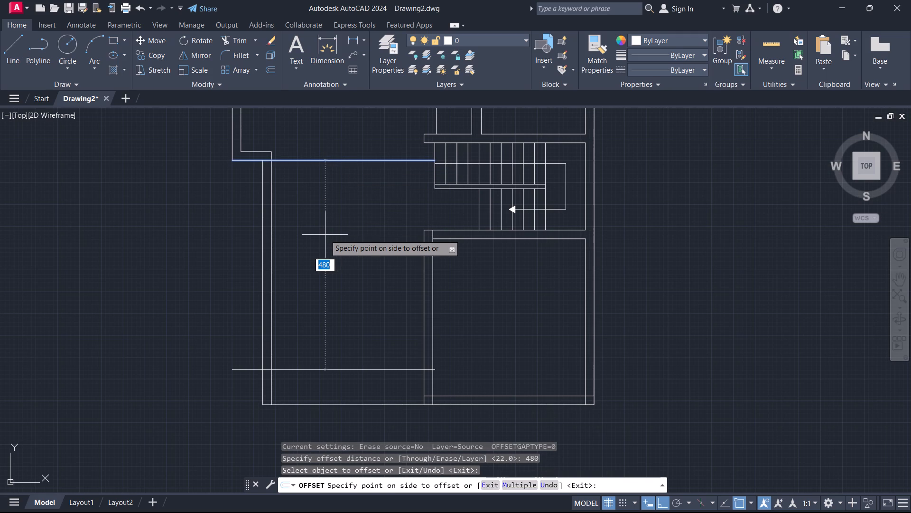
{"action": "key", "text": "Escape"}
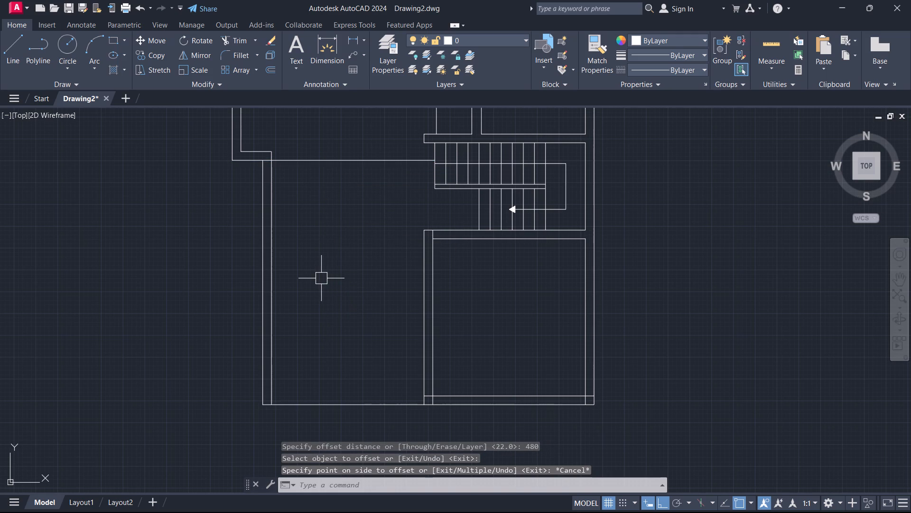
Offset the extended horizontal line at the jog 370 downward.
{"action": "type", "text": "O"}
{"action": "key", "text": "space"}
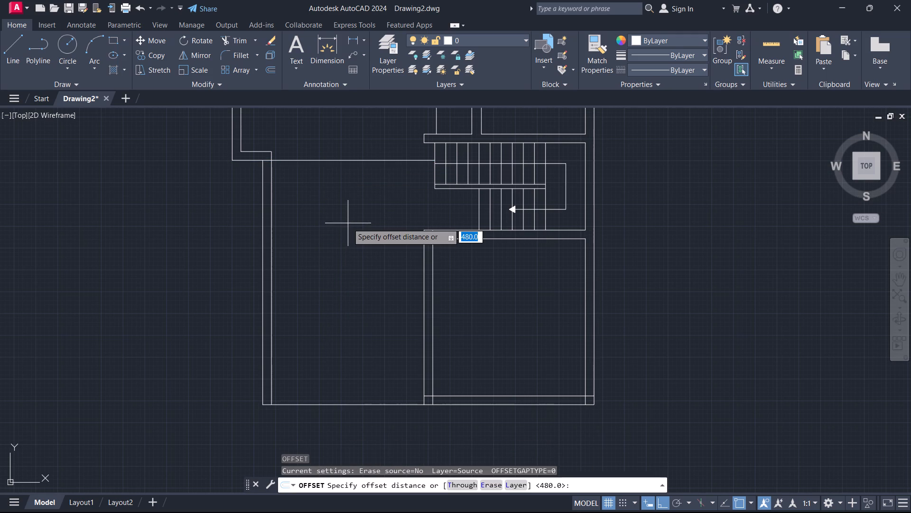
{"action": "type", "text": "370"}
{"action": "key", "text": "Return"}
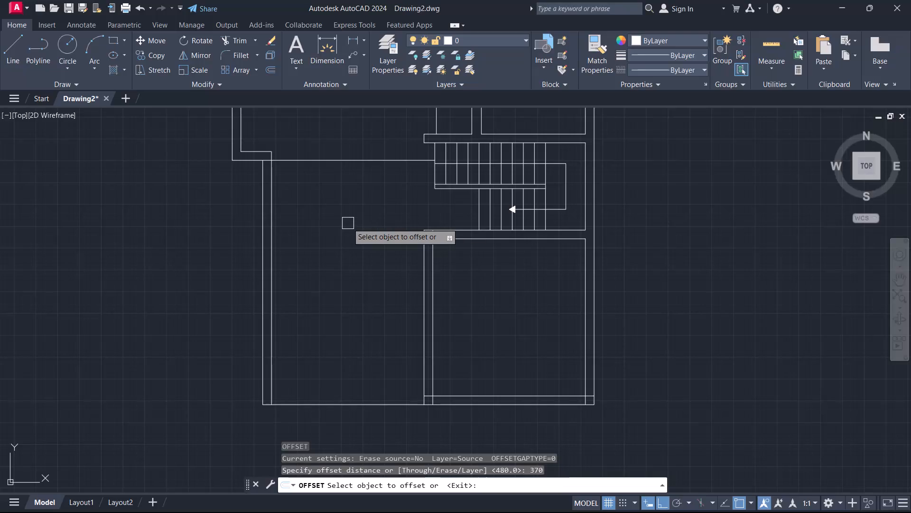
{"action": "left_click", "coordinate": [341, 163]}
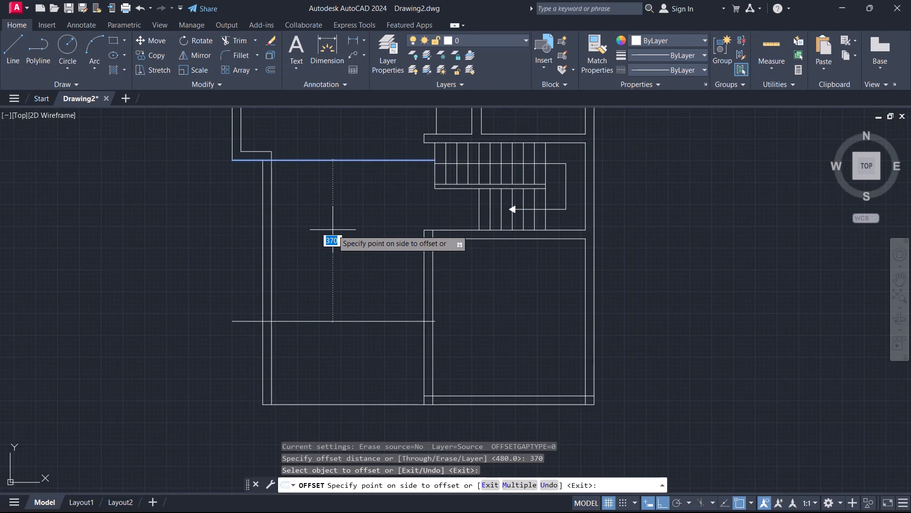
{"action": "left_click", "coordinate": [333, 230]}
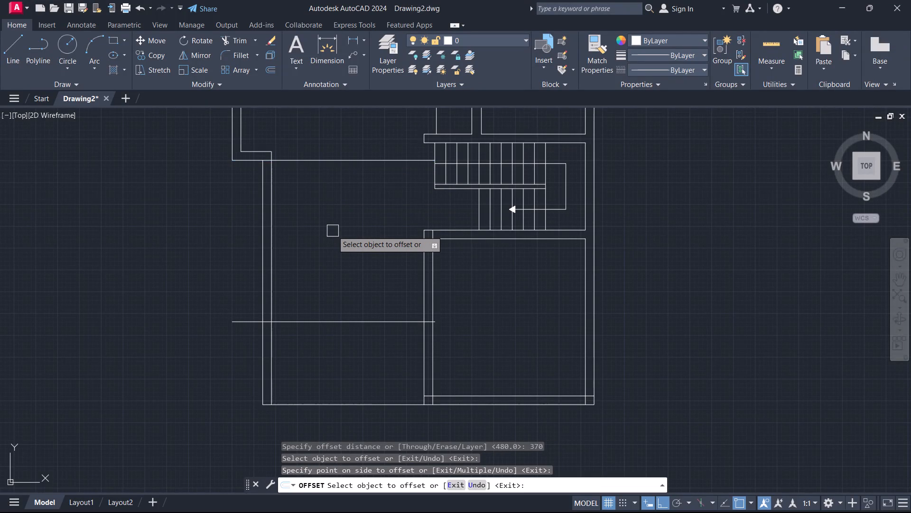
{"action": "key", "text": "Escape"}
Offset the new lower horizontal line 22 upward to give the bottom wall its thickness.
{"action": "middle_click_drag", "start_coordinate": [325, 242], "coordinate": [336, 297]}
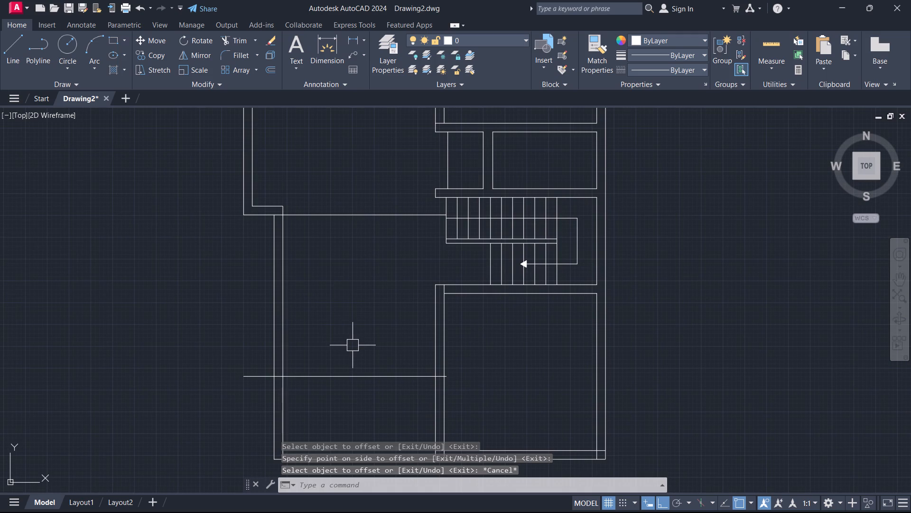
{"action": "type", "text": "O 22"}
{"action": "key", "text": "Return"}
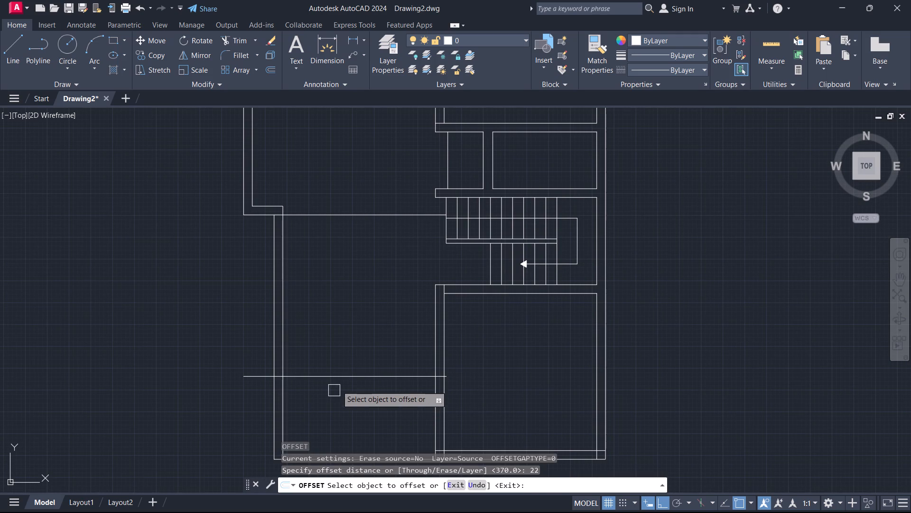
{"action": "left_click", "coordinate": [342, 376]}
{"action": "left_click", "coordinate": [344, 321]}
{"action": "key", "text": "Escape"}
Trim the new bottom wall's overhanging left ends and the inner left wall line at and below it, leaving a clean corner.
{"action": "type", "text": "TR"}
{"action": "key", "text": "space"}
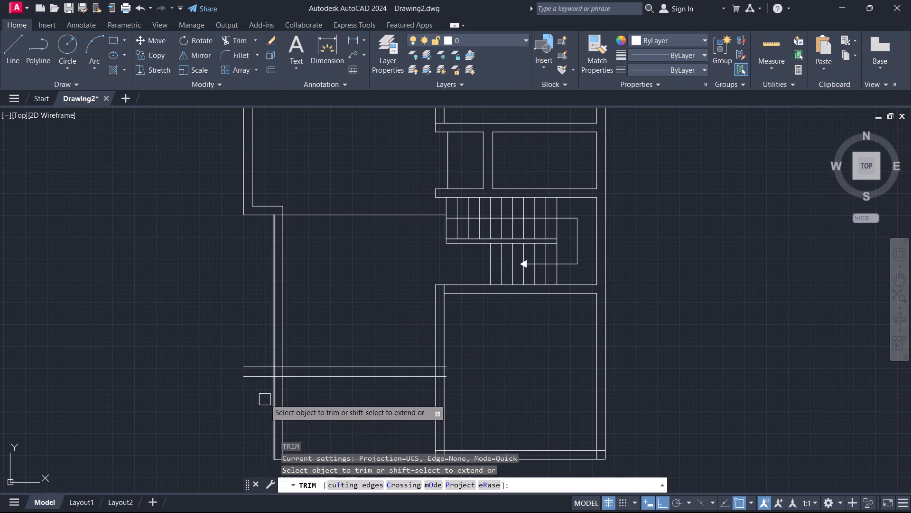
{"action": "left_click", "coordinate": [265, 394]}
{"action": "left_click", "coordinate": [258, 346]}
{"action": "scroll", "coordinate": [257, 348], "scroll_direction": "up", "scroll_amount": 4}
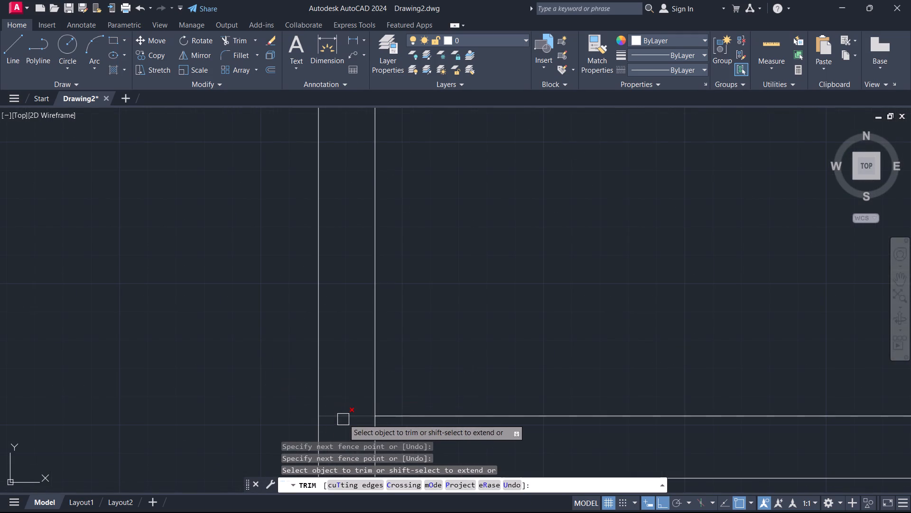
{"action": "left_click", "coordinate": [344, 419]}
{"action": "middle_click_drag", "start_coordinate": [344, 311], "coordinate": [347, 155]}
{"action": "scroll", "coordinate": [339, 290], "scroll_direction": "down", "scroll_amount": 1}
{"action": "scroll", "coordinate": [360, 241], "scroll_direction": "up", "scroll_amount": 1}
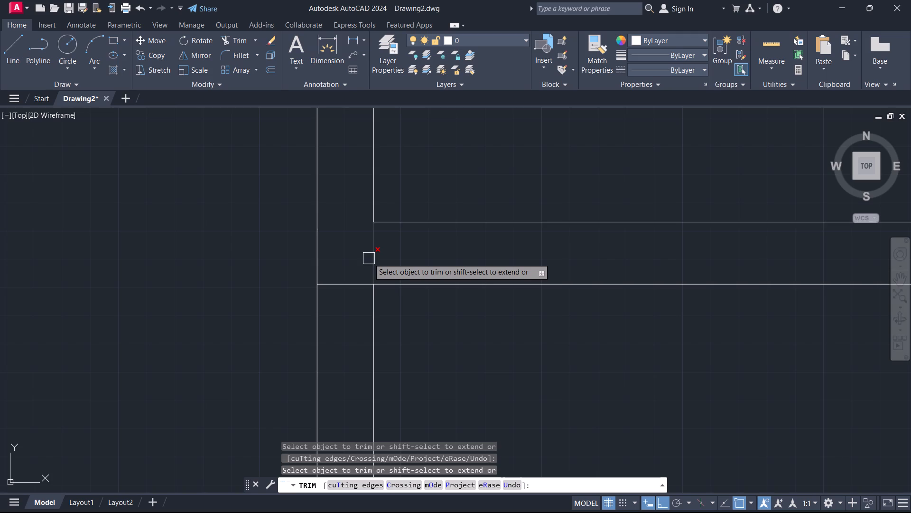
{"action": "left_click", "coordinate": [372, 259]}
{"action": "left_click", "coordinate": [370, 321]}
Trim the new bottom wall's two lines so they end at the near face of the lower-right room's left wall.
{"action": "scroll", "coordinate": [421, 253], "scroll_direction": "down", "scroll_amount": 4}
{"action": "middle_click_drag", "start_coordinate": [421, 253], "coordinate": [419, 250]}
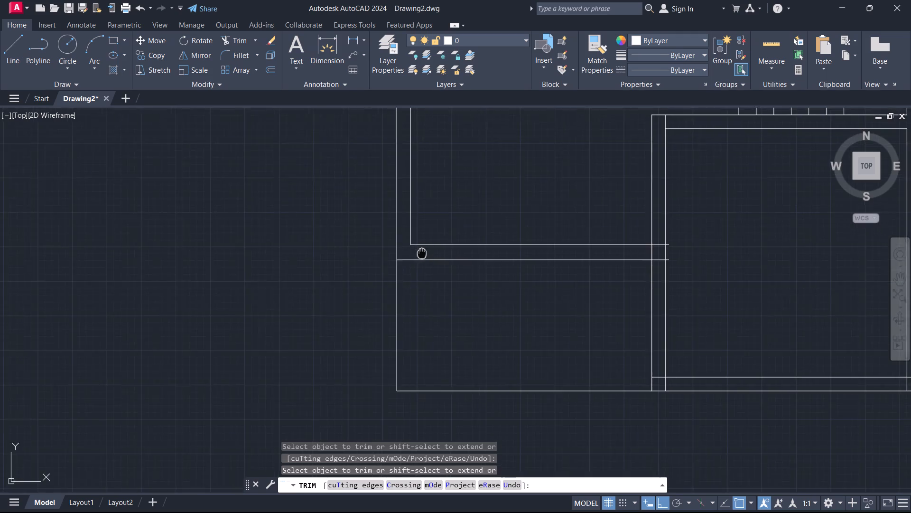
{"action": "middle_click_drag", "start_coordinate": [419, 250], "coordinate": [229, 227]}
{"action": "scroll", "coordinate": [473, 281], "scroll_direction": "up", "scroll_amount": 3}
{"action": "middle_click_drag", "start_coordinate": [452, 198], "coordinate": [404, 408]}
{"action": "left_click", "coordinate": [406, 355]}
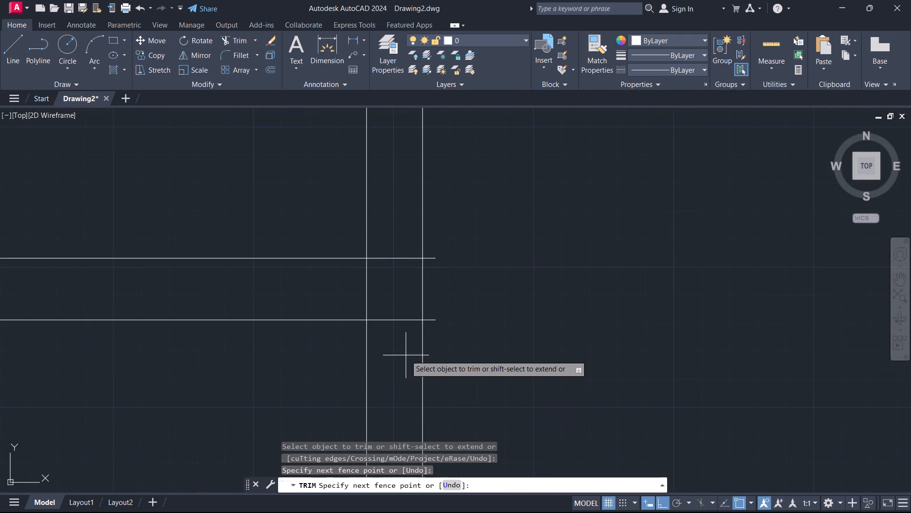
{"action": "left_click", "coordinate": [412, 238]}
{"action": "left_click", "coordinate": [441, 321]}
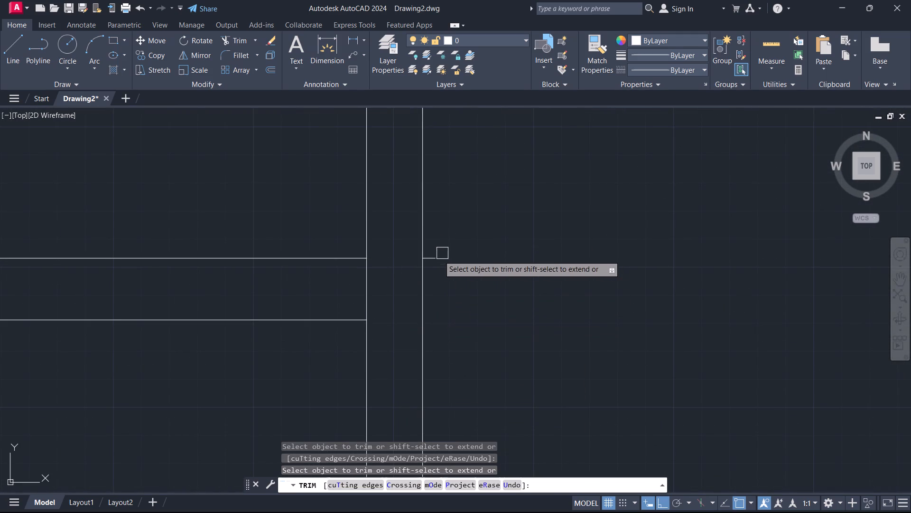
{"action": "left_click", "coordinate": [434, 259]}
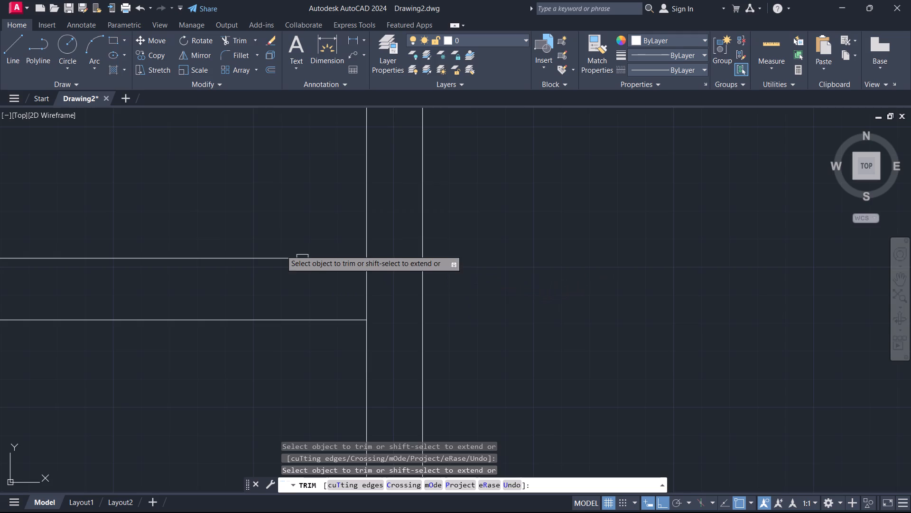
Trim the extended horizontal line from the jog's outer corner to the staircase, leaving a clean wall corner at the jog.
{"action": "scroll", "coordinate": [271, 211], "scroll_direction": "down", "scroll_amount": 1}
{"action": "middle_click_drag", "start_coordinate": [271, 211], "coordinate": [473, 387]}
{"action": "scroll", "coordinate": [478, 388], "scroll_direction": "down", "scroll_amount": 2}
{"action": "scroll", "coordinate": [437, 325], "scroll_direction": "down", "scroll_amount": 1}
{"action": "middle_click_drag", "start_coordinate": [353, 283], "coordinate": [438, 300]}
{"action": "left_click", "coordinate": [457, 269]}
{"action": "left_click", "coordinate": [460, 212]}
{"action": "scroll", "coordinate": [421, 250], "scroll_direction": "up", "scroll_amount": 4}
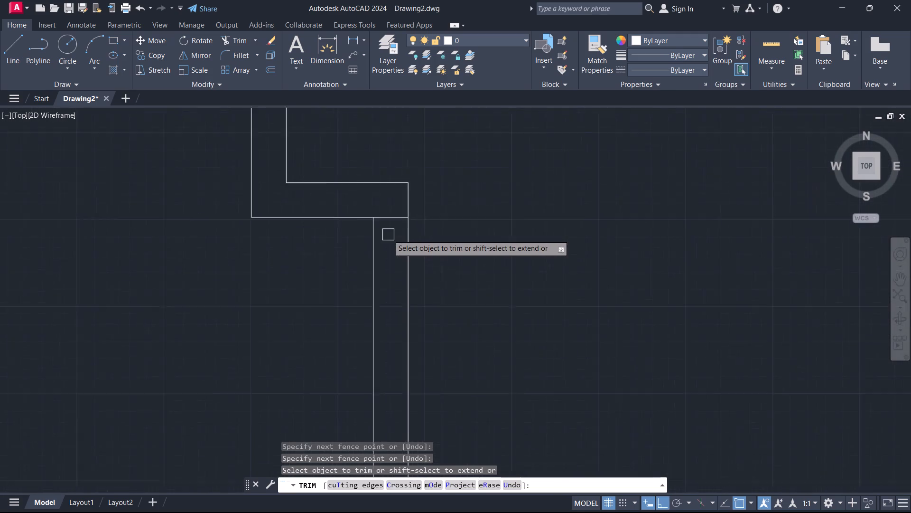
{"action": "scroll", "coordinate": [388, 235], "scroll_direction": "up", "scroll_amount": 1}
{"action": "left_click", "coordinate": [387, 219]}
{"action": "left_click", "coordinate": [386, 176]}
{"action": "scroll", "coordinate": [393, 217], "scroll_direction": "down", "scroll_amount": 5}
{"action": "key", "text": "Escape"}
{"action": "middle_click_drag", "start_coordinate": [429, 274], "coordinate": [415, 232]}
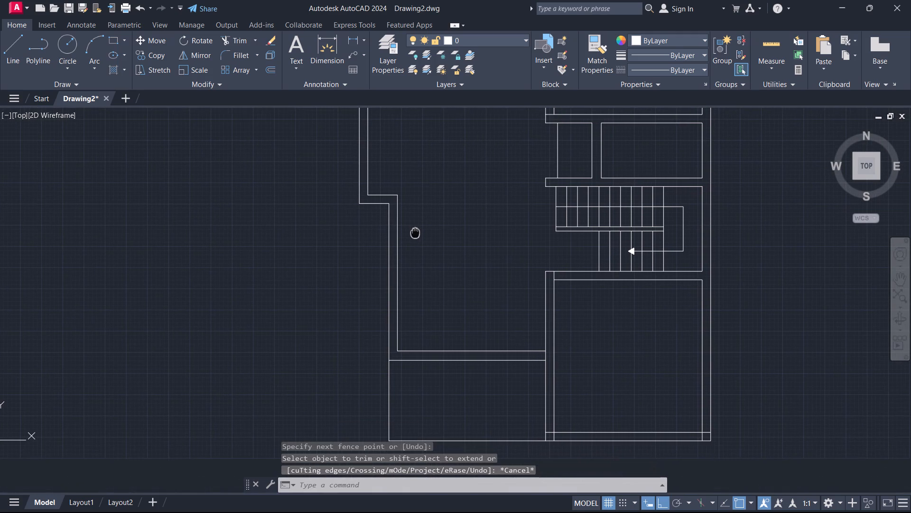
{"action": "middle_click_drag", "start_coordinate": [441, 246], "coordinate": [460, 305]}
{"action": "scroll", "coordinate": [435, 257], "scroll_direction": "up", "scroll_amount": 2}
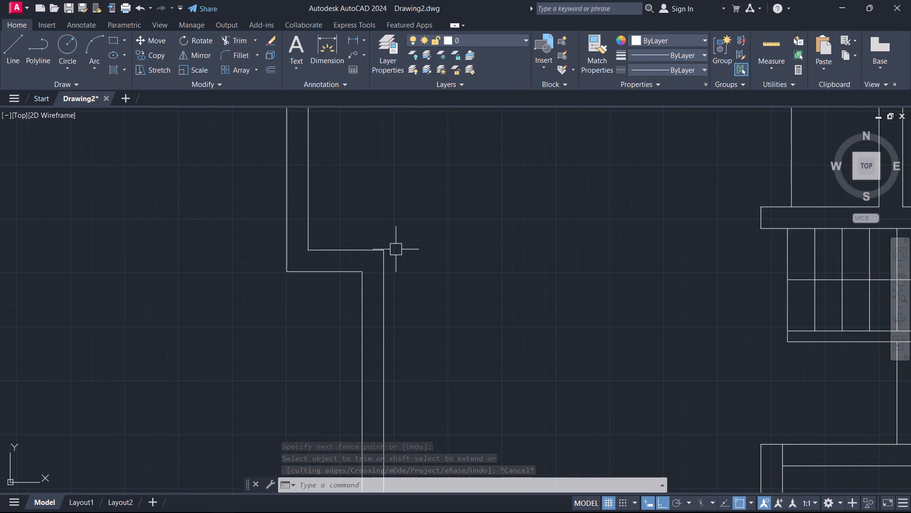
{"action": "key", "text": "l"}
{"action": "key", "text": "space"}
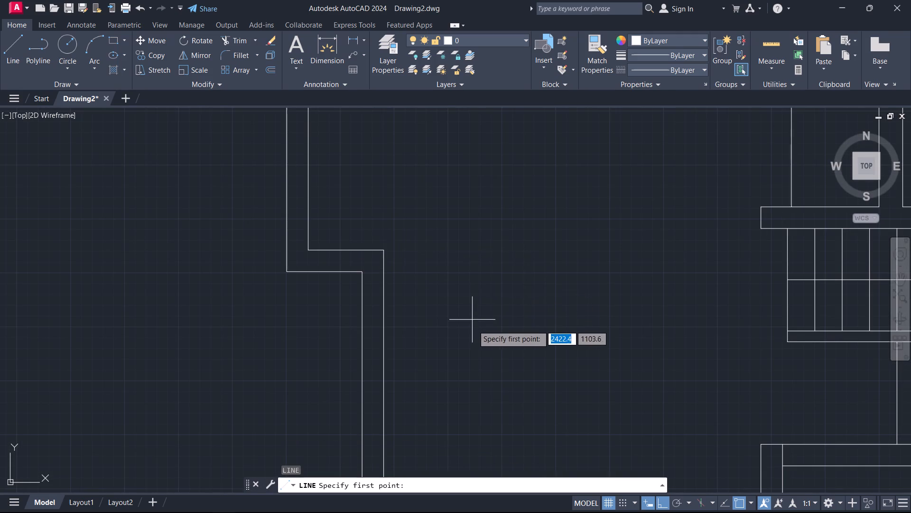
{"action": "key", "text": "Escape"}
Offset the outer left wall line of the lower-right room 95 to the left.
{"action": "middle_click_drag", "start_coordinate": [532, 321], "coordinate": [431, 137]}
{"action": "scroll", "coordinate": [402, 175], "scroll_direction": "down", "scroll_amount": 2}
{"action": "middle_click", "coordinate": [490, 271]}
{"action": "scroll", "coordinate": [490, 271], "scroll_direction": "up", "scroll_amount": 2}
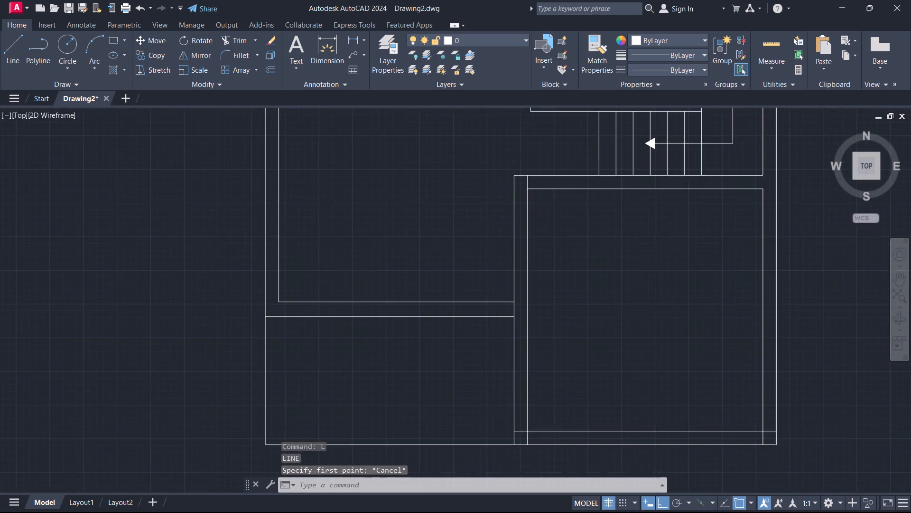
{"action": "key", "text": "o"}
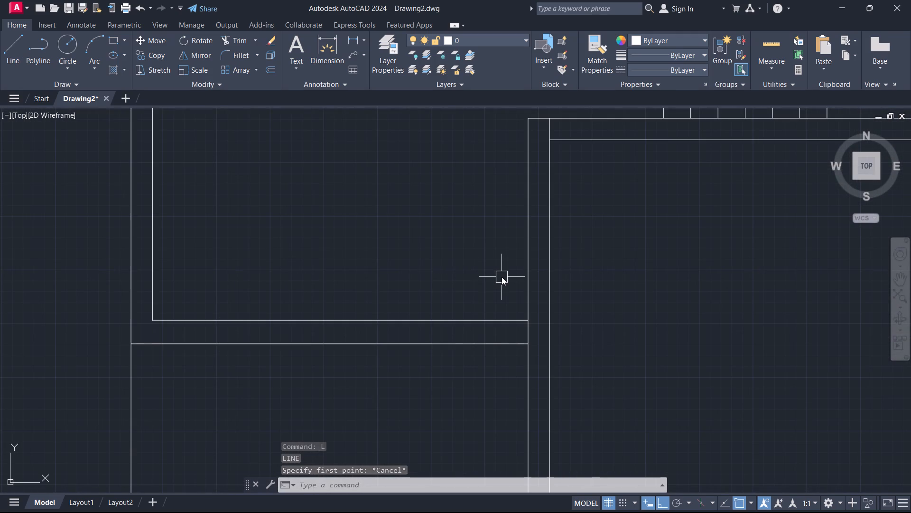
{"action": "key", "text": "space"}
{"action": "type", "text": "95"}
{"action": "key", "text": "Return"}
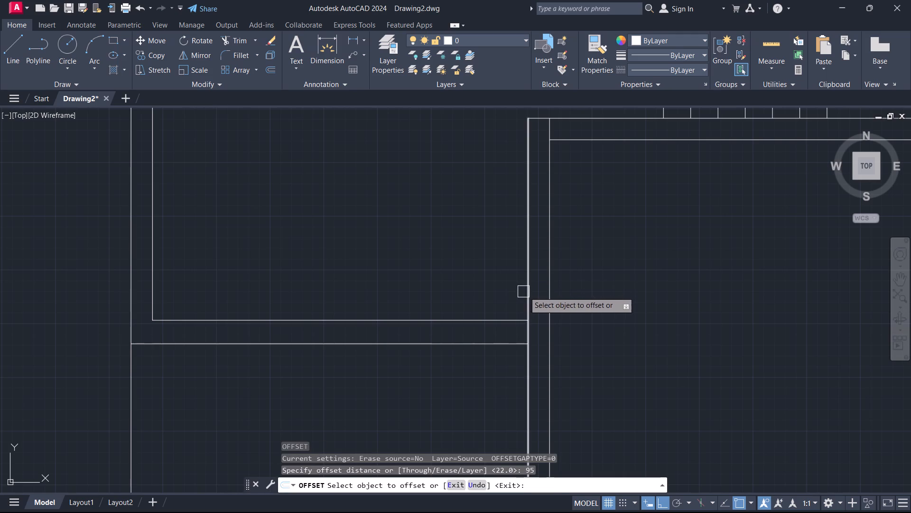
{"action": "left_click", "coordinate": [524, 292]}
{"action": "left_click", "coordinate": [445, 290]}
{"action": "key", "text": "Escape"}
Extend the new vertical line upward to the outer line of the large left room's top wall.
{"action": "scroll", "coordinate": [448, 268], "scroll_direction": "down", "scroll_amount": 2}
{"action": "middle_click_drag", "start_coordinate": [448, 268], "coordinate": [476, 362]}
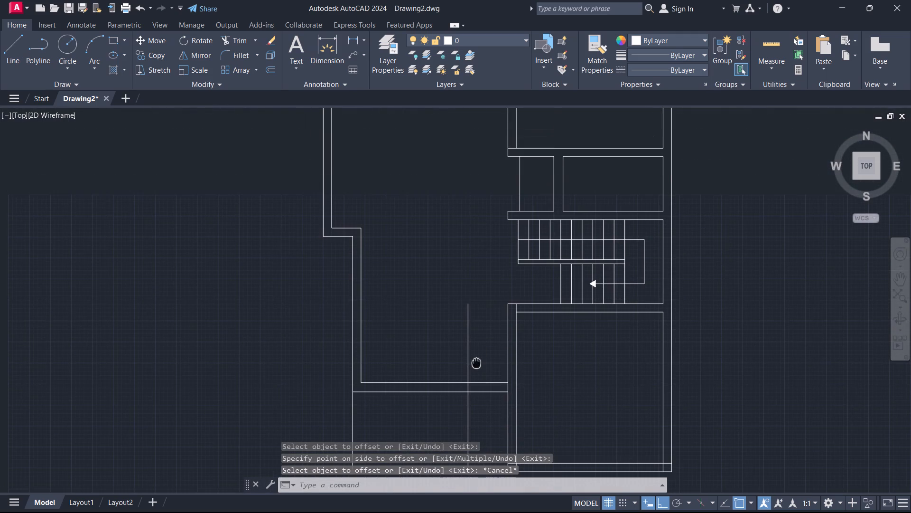
{"action": "type", "text": "EX"}
{"action": "key", "text": "space"}
{"action": "middle_click_drag", "start_coordinate": [476, 347], "coordinate": [468, 395]}
{"action": "scroll", "coordinate": [476, 347], "scroll_direction": "down", "scroll_amount": 1}
{"action": "left_click", "coordinate": [468, 392]}
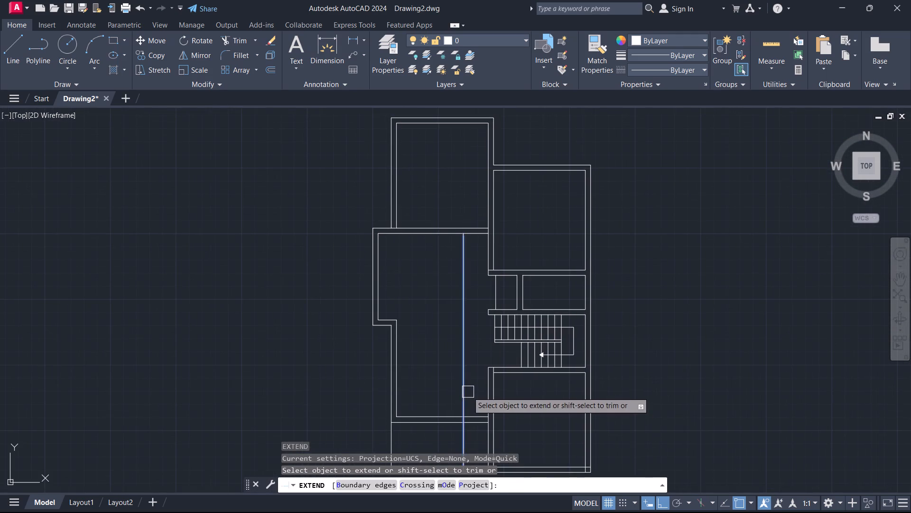
{"action": "key", "text": "Escape"}
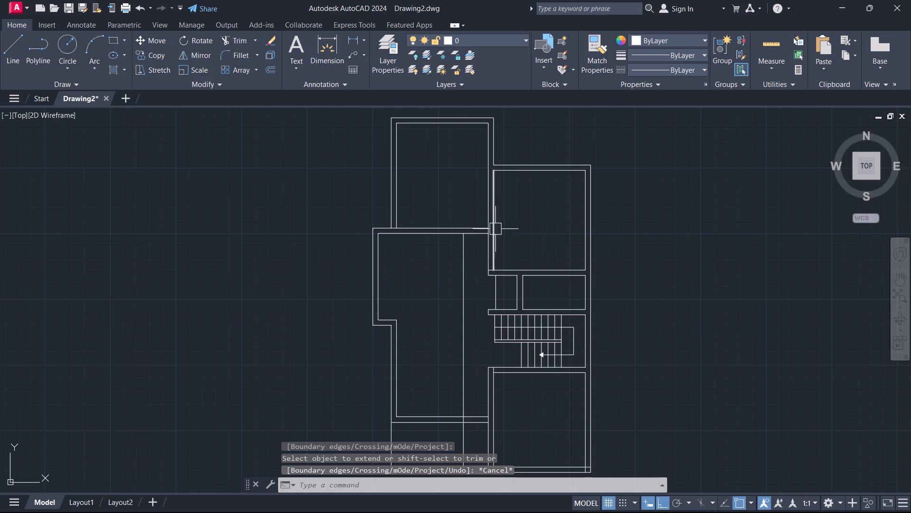
{"action": "scroll", "coordinate": [477, 313], "scroll_direction": "up", "scroll_amount": 1}
{"action": "key", "text": "space"}
{"action": "left_click_drag", "start_coordinate": [462, 268], "coordinate": [451, 267]}
{"action": "left_click", "coordinate": [440, 263]}
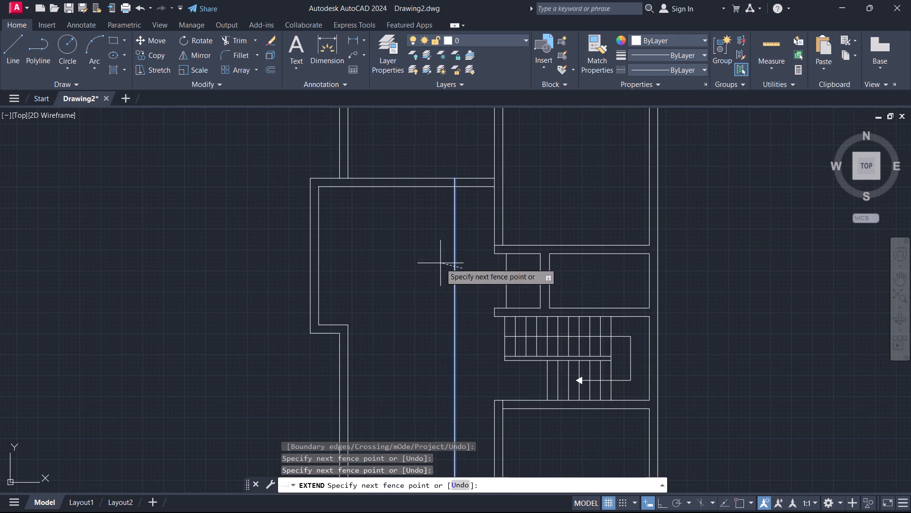
{"action": "key", "text": "Escape"}
Extend both horizontal wall lines of the left jog rightward to the new vertical line.
{"action": "middle_click_drag", "start_coordinate": [463, 345], "coordinate": [454, 238]}
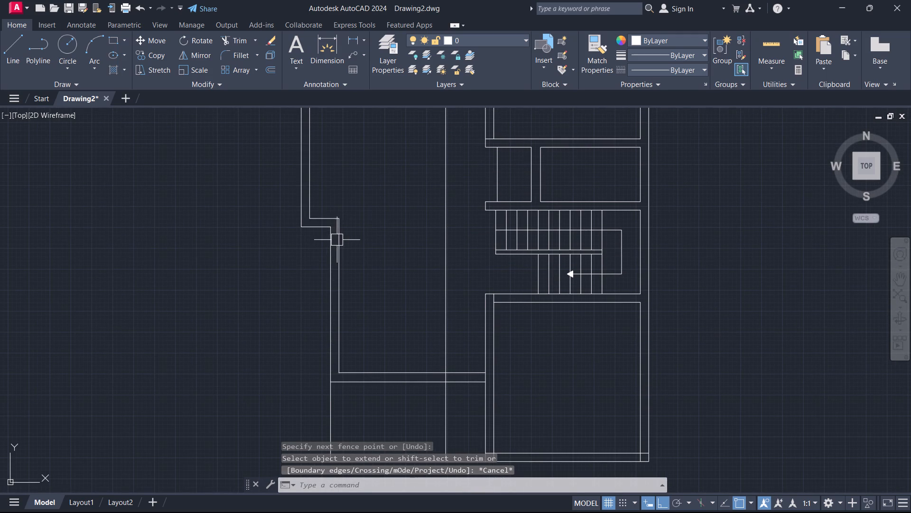
{"action": "key", "text": "e"}
{"action": "key", "text": "x"}
{"action": "key", "text": "space"}
{"action": "key", "text": "space"}
{"action": "left_click", "coordinate": [316, 231]}
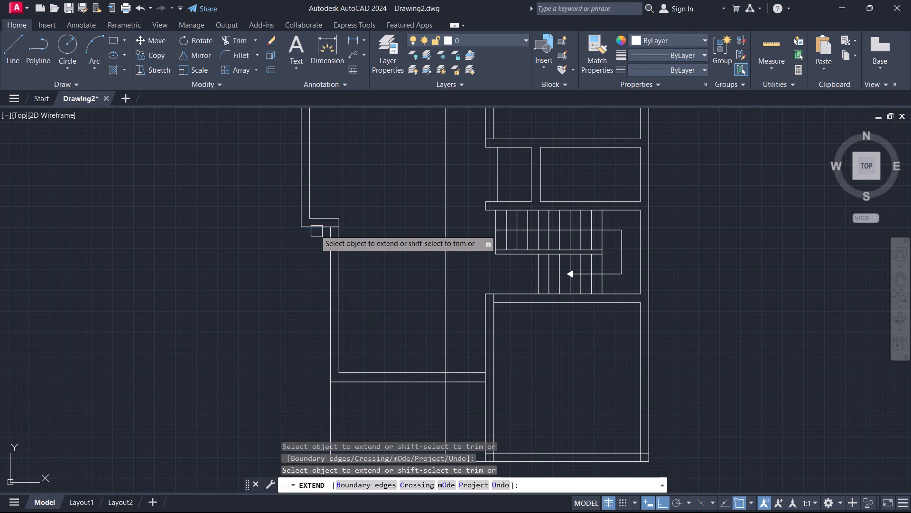
{"action": "left_click", "coordinate": [322, 244]}
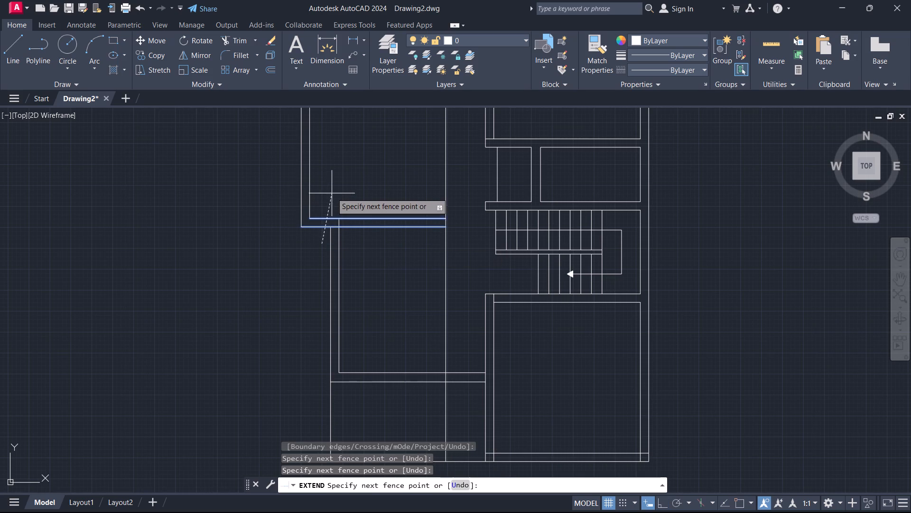
{"action": "left_click", "coordinate": [330, 188]}
{"action": "key", "text": "Escape"}
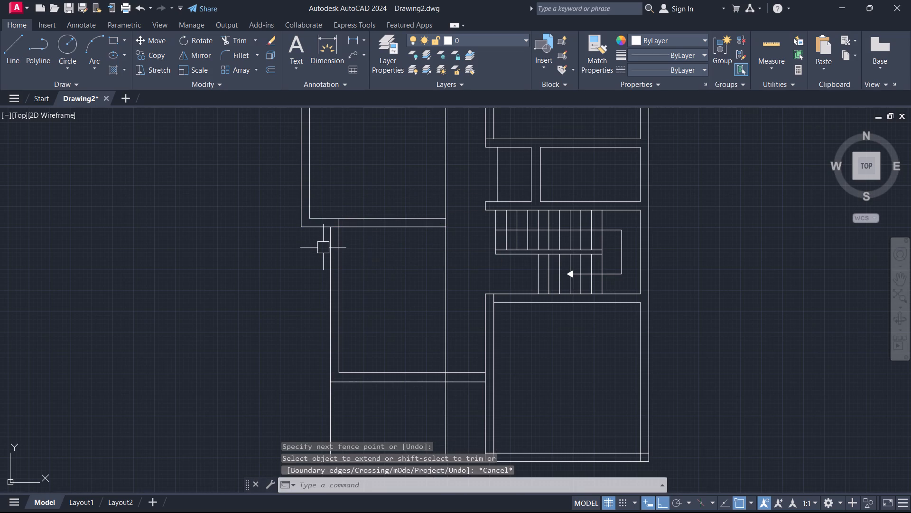
Trim the line segments inside the wall junction at the jog so the new partition joins the left wall cleanly.
{"action": "type", "text": "TR"}
{"action": "key", "text": "space"}
{"action": "scroll", "coordinate": [334, 231], "scroll_direction": "up", "scroll_amount": 3}
{"action": "left_click", "coordinate": [336, 218]}
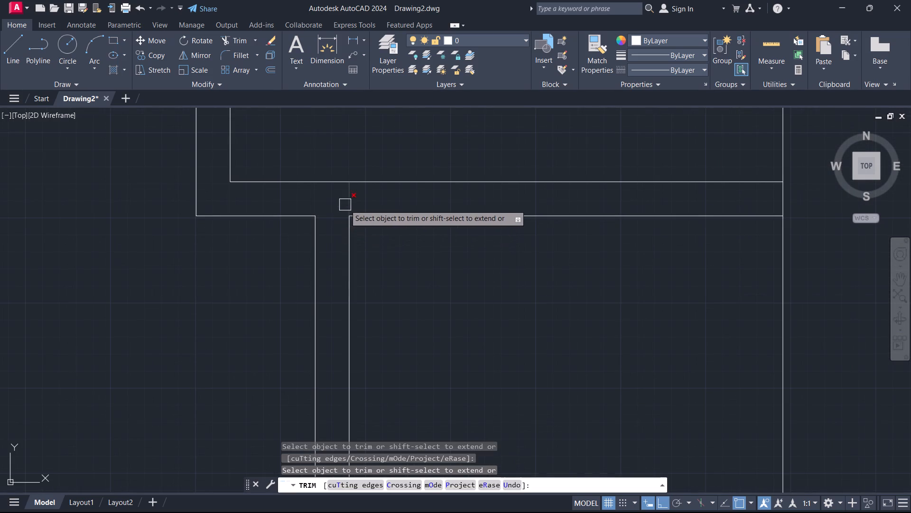
{"action": "left_click", "coordinate": [345, 205]}
{"action": "key", "text": "Escape"}
Trim the new vertical line between the left partitions and the horizontal wall lines running past it, leaving capped wall ends.
{"action": "scroll", "coordinate": [437, 256], "scroll_direction": "down", "scroll_amount": 3}
{"action": "middle_click_drag", "start_coordinate": [480, 294], "coordinate": [389, 287]}
{"action": "scroll", "coordinate": [472, 293], "scroll_direction": "down", "scroll_amount": 1}
{"action": "scroll", "coordinate": [428, 329], "scroll_direction": "up", "scroll_amount": 1}
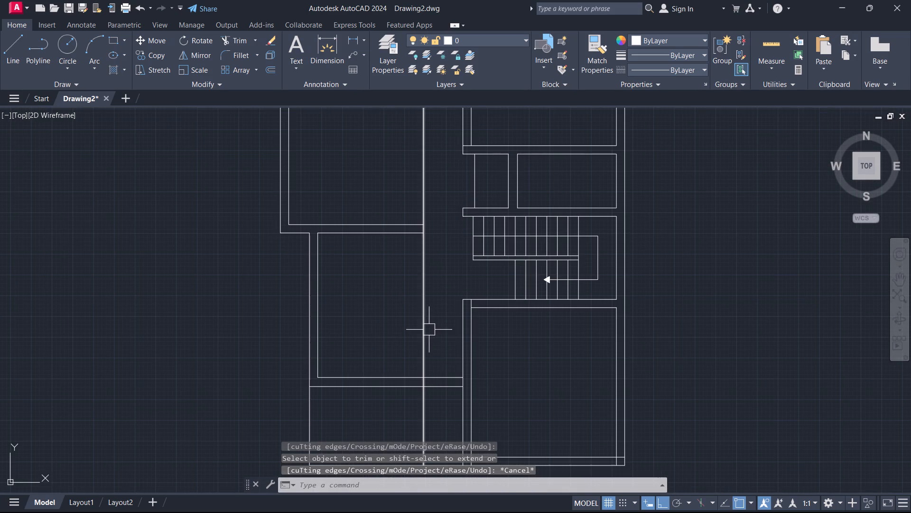
{"action": "key", "text": "t"}
{"action": "key", "text": "r"}
{"action": "key", "text": "space"}
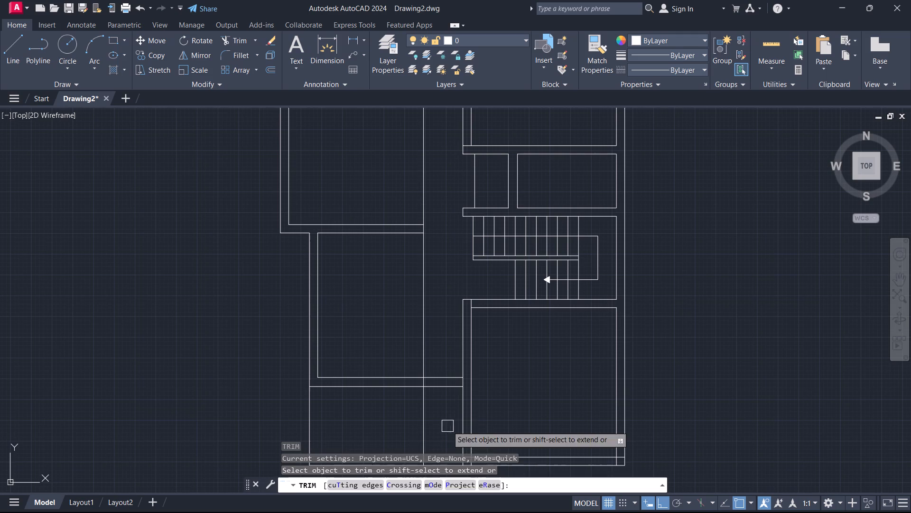
{"action": "middle_click_drag", "start_coordinate": [446, 425], "coordinate": [454, 359]}
{"action": "left_click_drag", "start_coordinate": [429, 365], "coordinate": [451, 308]}
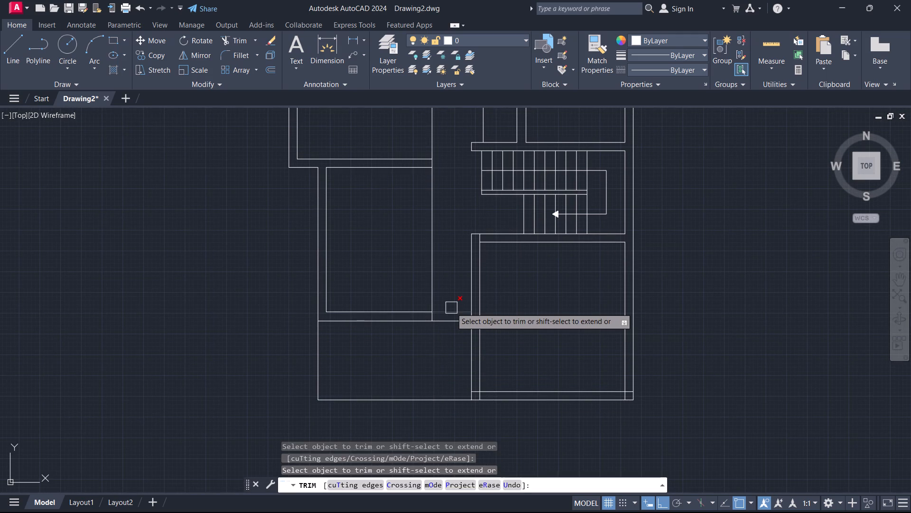
{"action": "left_click_drag", "start_coordinate": [448, 346], "coordinate": [442, 242]}
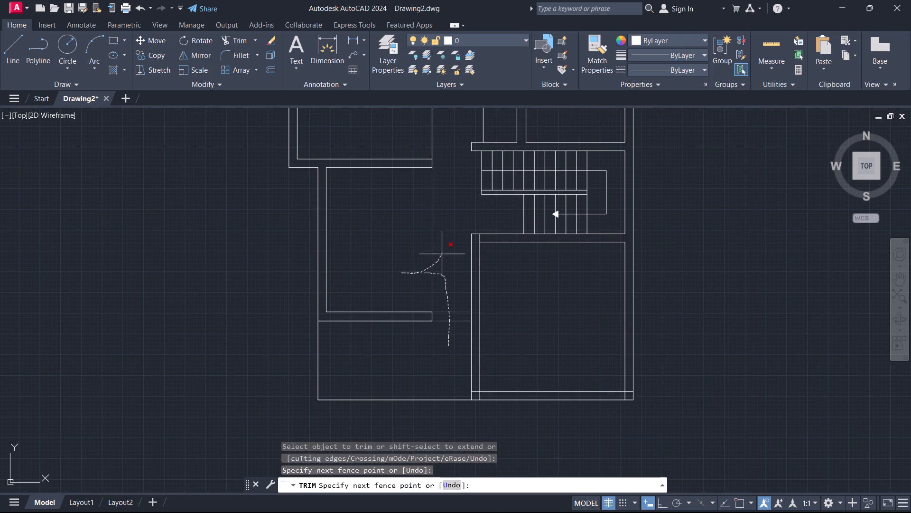
{"action": "left_click_drag", "start_coordinate": [442, 242], "coordinate": [438, 148]}
{"action": "middle_click_drag", "start_coordinate": [438, 149], "coordinate": [438, 148]}
{"action": "middle_click_drag", "start_coordinate": [438, 148], "coordinate": [383, 276]}
{"action": "left_click_drag", "start_coordinate": [438, 148], "coordinate": [355, 229]}
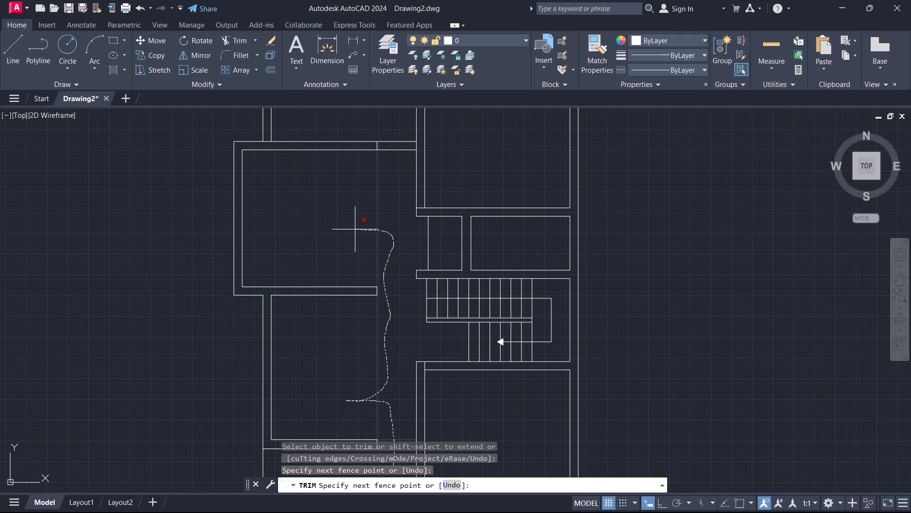
{"action": "left_click_drag", "start_coordinate": [355, 229], "coordinate": [387, 123]}
{"action": "key", "text": "Escape"}
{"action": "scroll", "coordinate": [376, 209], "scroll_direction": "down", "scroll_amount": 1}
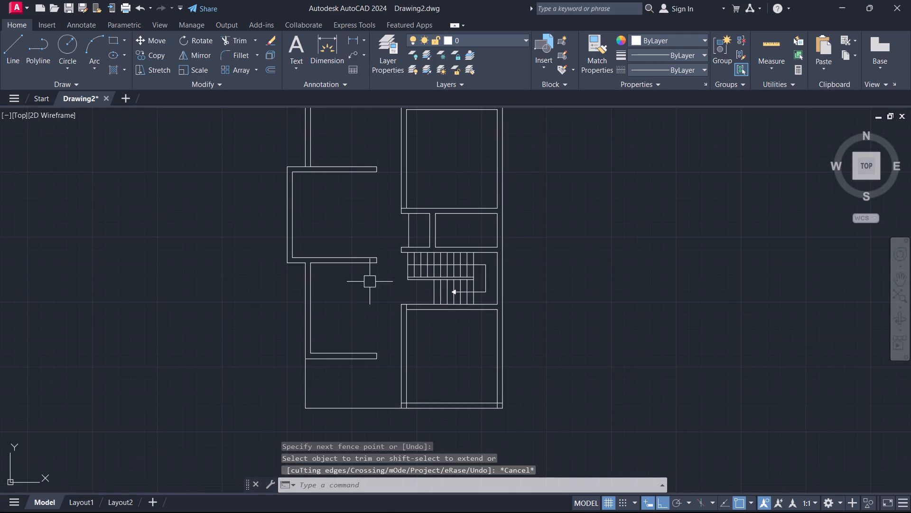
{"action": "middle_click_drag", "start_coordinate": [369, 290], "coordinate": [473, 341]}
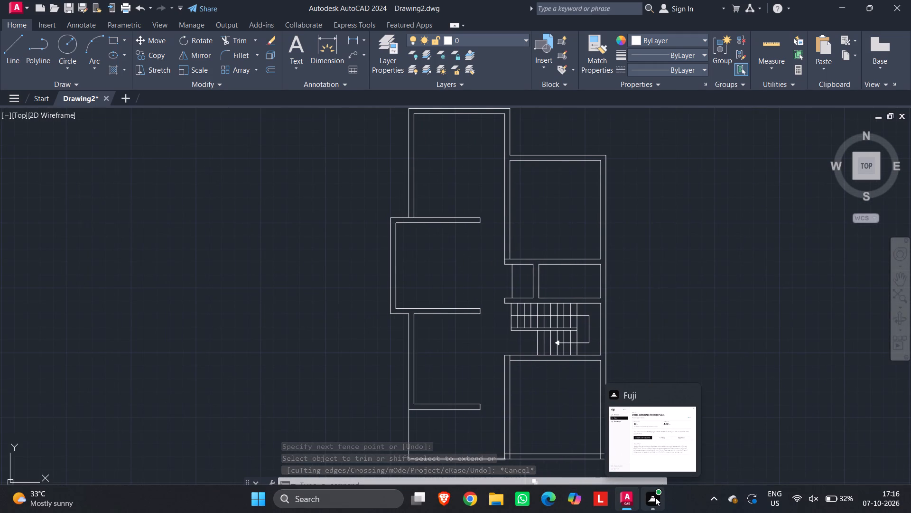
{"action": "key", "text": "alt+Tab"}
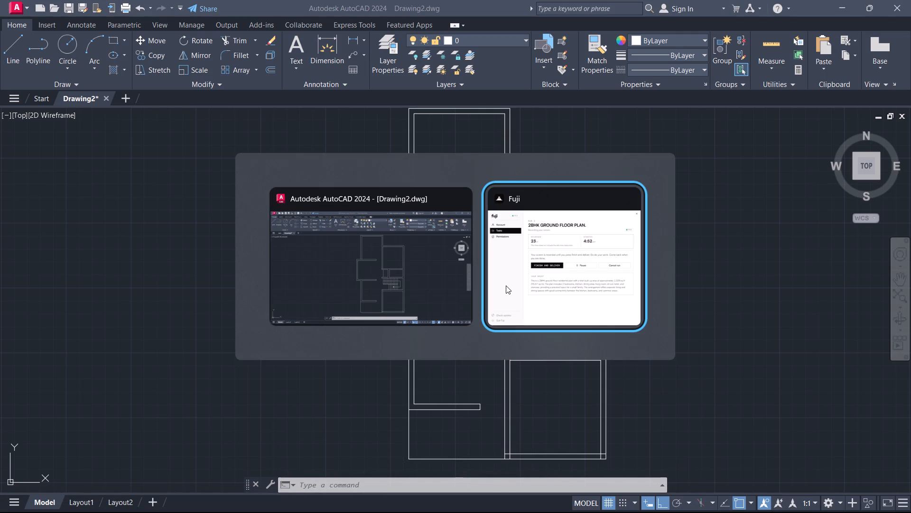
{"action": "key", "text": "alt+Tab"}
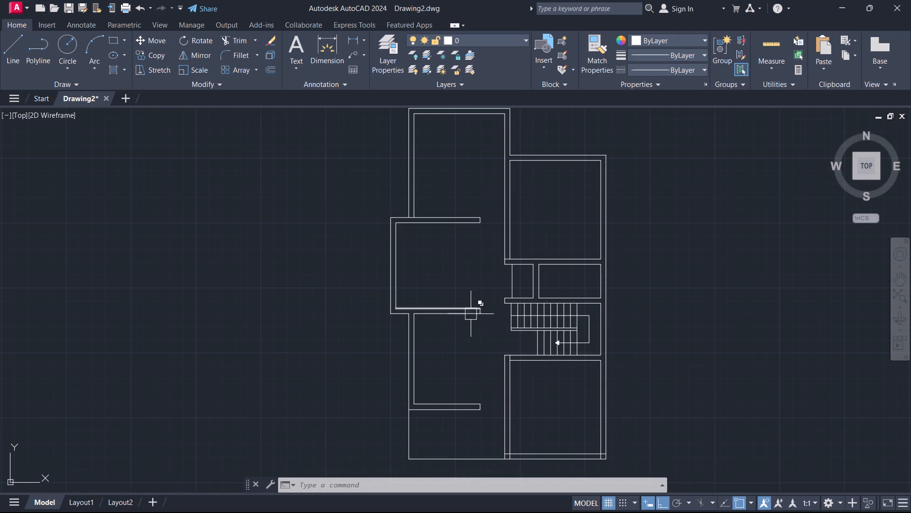
Move the lowest left partition, both lines and its end cap, straight up by about 60.
{"action": "middle_click_drag", "start_coordinate": [471, 361], "coordinate": [477, 209]}
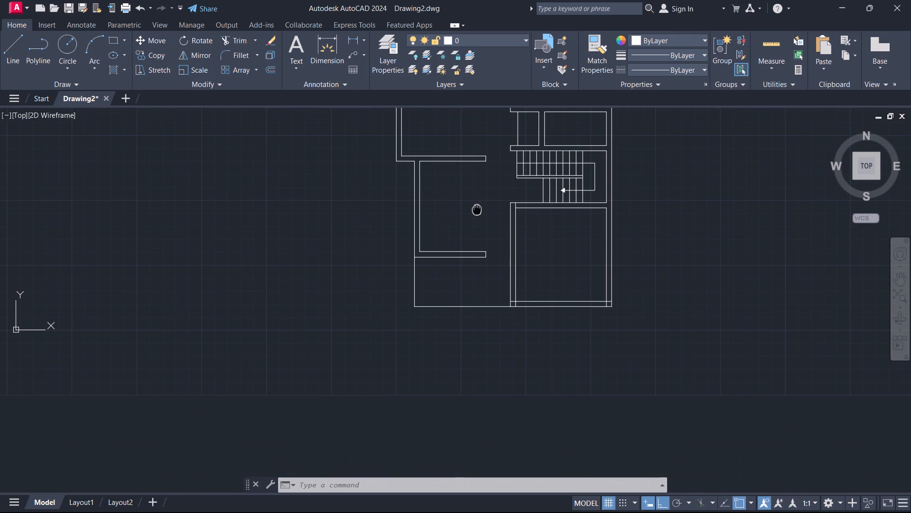
{"action": "middle_click_drag", "start_coordinate": [477, 209], "coordinate": [452, 262]}
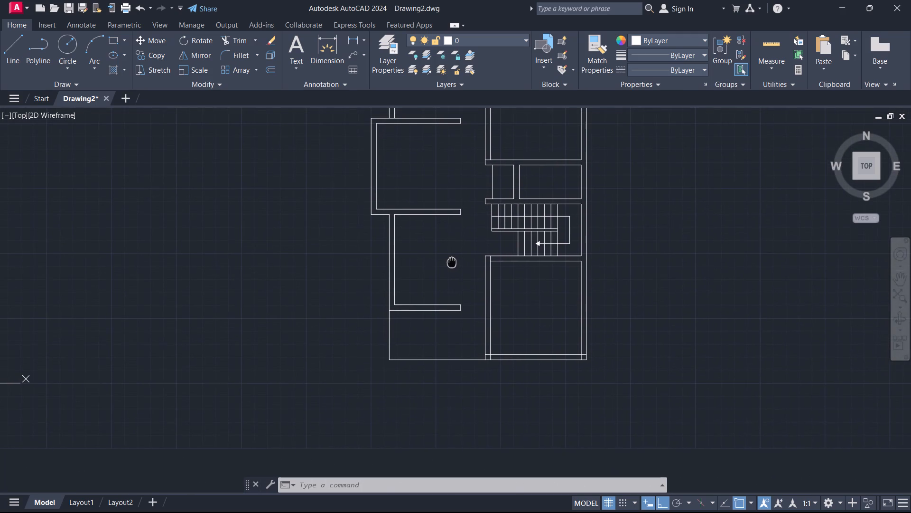
{"action": "middle_click_drag", "start_coordinate": [452, 262], "coordinate": [470, 300]}
{"action": "scroll", "coordinate": [460, 330], "scroll_direction": "up", "scroll_amount": 5}
{"action": "left_click", "coordinate": [537, 372]}
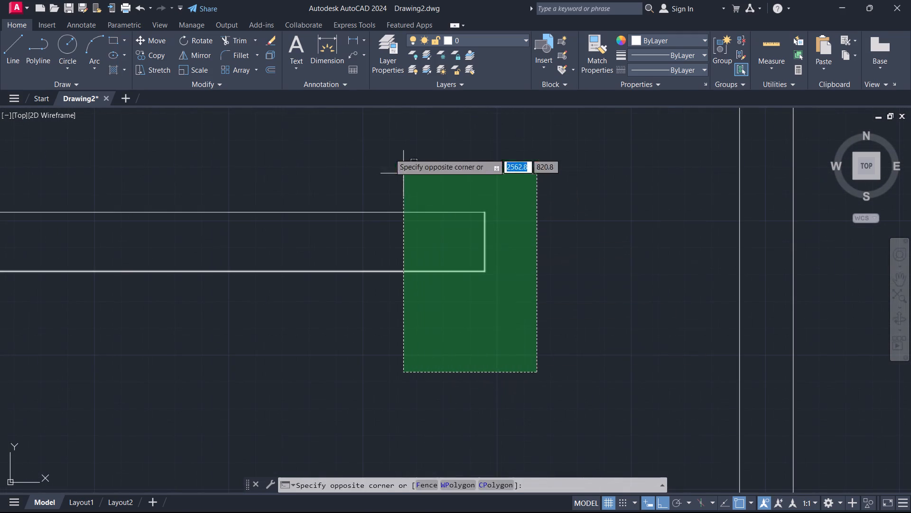
{"action": "left_click", "coordinate": [388, 150]}
{"action": "scroll", "coordinate": [374, 191], "scroll_direction": "down", "scroll_amount": 3}
{"action": "middle_click_drag", "start_coordinate": [373, 192], "coordinate": [622, 365]}
{"action": "scroll", "coordinate": [622, 365], "scroll_direction": "down", "scroll_amount": 2}
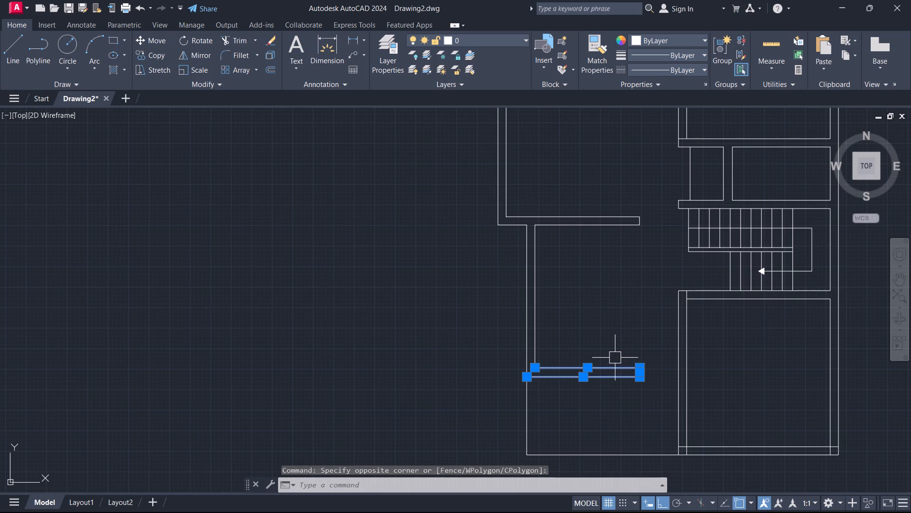
{"action": "type", "text": "M"}
{"action": "key", "text": "space"}
{"action": "left_click", "coordinate": [614, 358]}
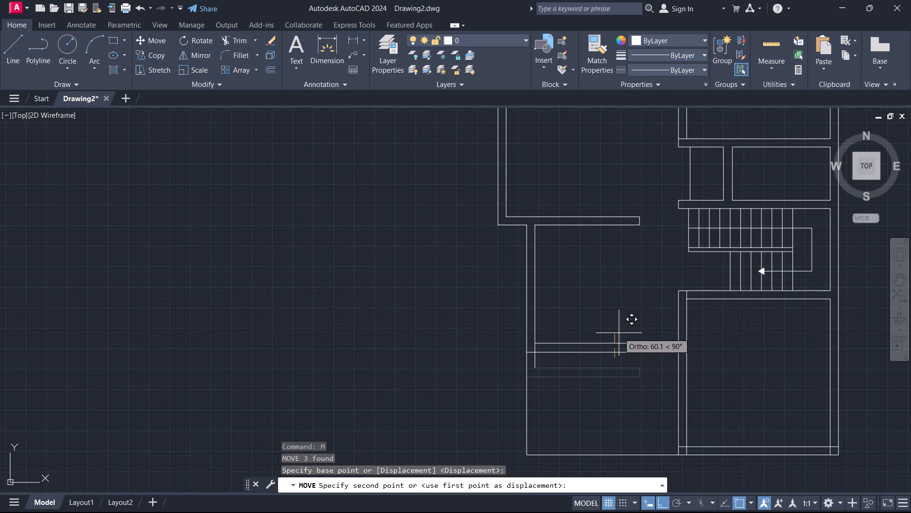
{"action": "left_click", "coordinate": [619, 333]}
{"action": "key", "text": "Escape"}
Fillet the left wall's inner line with the upper line of the moved partition at radius 0 for a clean corner.
{"action": "scroll", "coordinate": [540, 385], "scroll_direction": "up", "scroll_amount": 3}
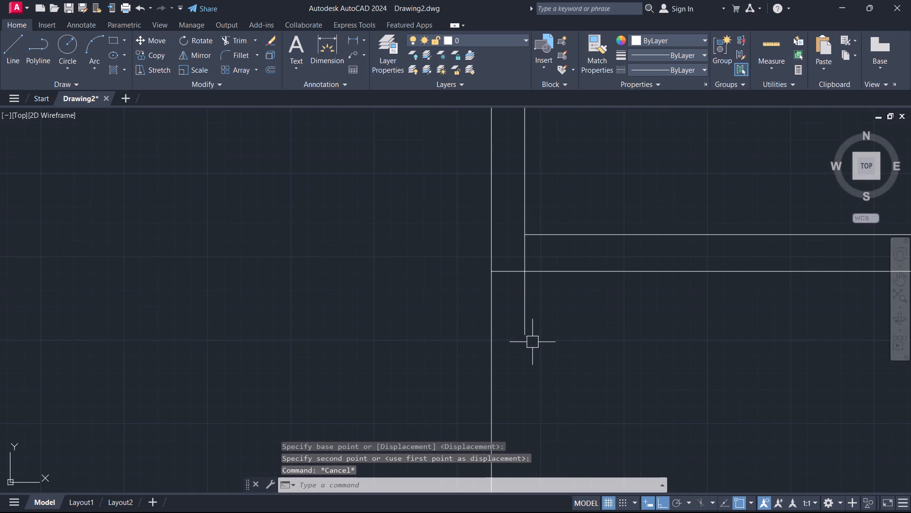
{"action": "key", "text": "r"}
{"action": "key", "text": "Escape"}
{"action": "type", "text": "F"}
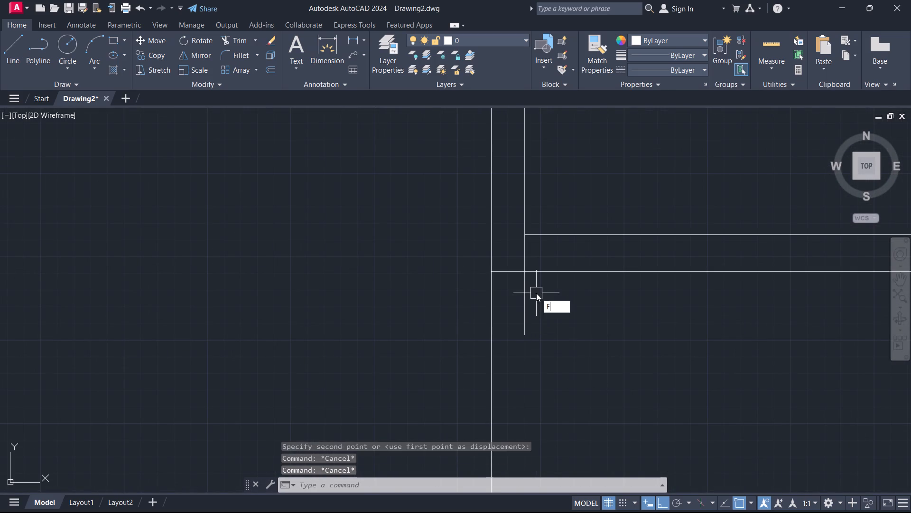
{"action": "key", "text": "space"}
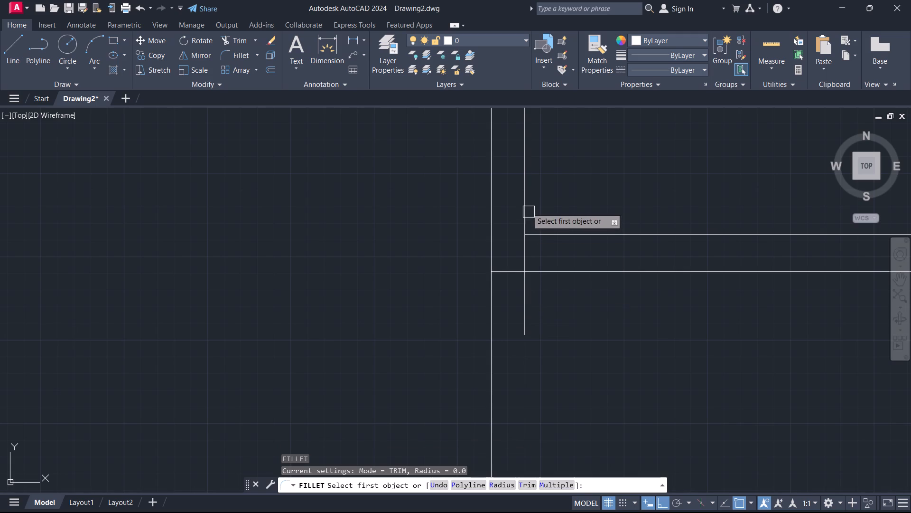
{"action": "left_click", "coordinate": [527, 207]}
{"action": "left_click", "coordinate": [554, 238]}
{"action": "key", "text": "Escape"}
Fillet the lower line of the moved partition with the outer left wall line of the room above at radius 0.
{"action": "scroll", "coordinate": [552, 248], "scroll_direction": "down", "scroll_amount": 4}
{"action": "middle_click_drag", "start_coordinate": [565, 311], "coordinate": [310, 204]}
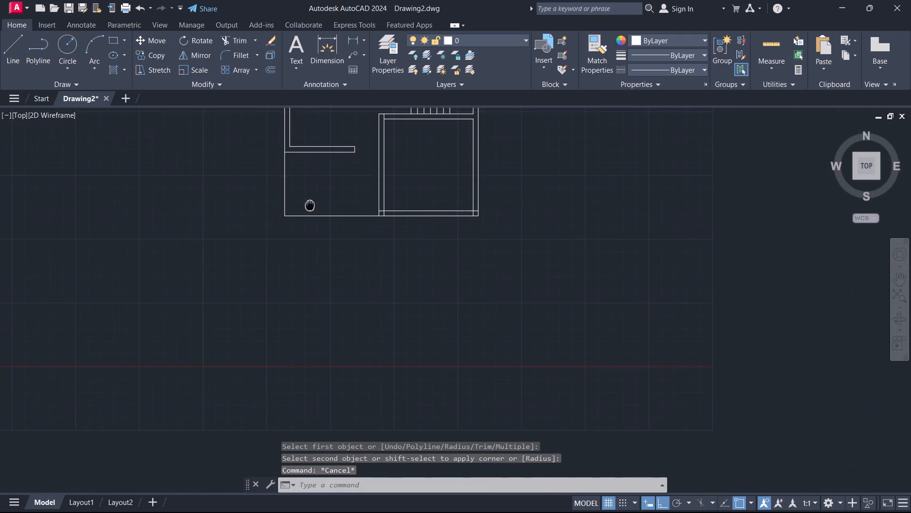
{"action": "middle_click_drag", "start_coordinate": [310, 204], "coordinate": [337, 247]}
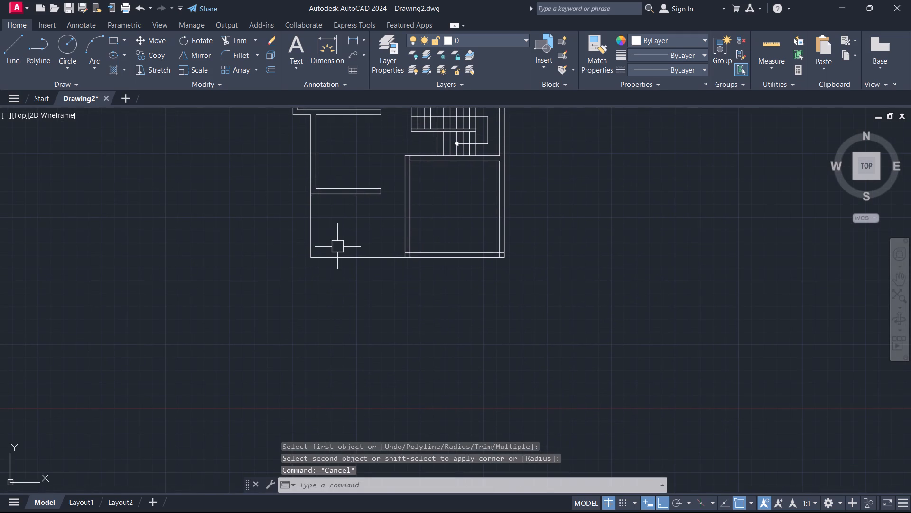
{"action": "middle_click_drag", "start_coordinate": [335, 238], "coordinate": [403, 304]}
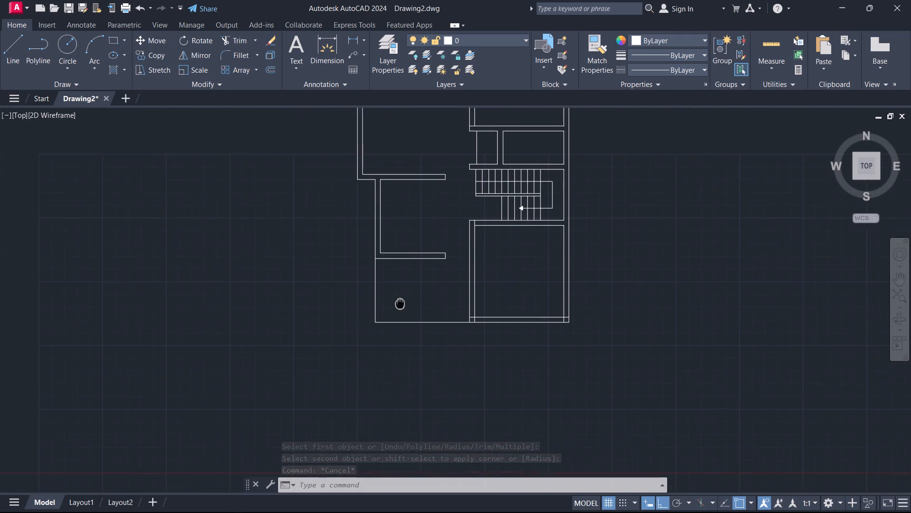
{"action": "middle_click_drag", "start_coordinate": [403, 304], "coordinate": [410, 310]}
{"action": "key", "text": "f"}
{"action": "key", "text": "space"}
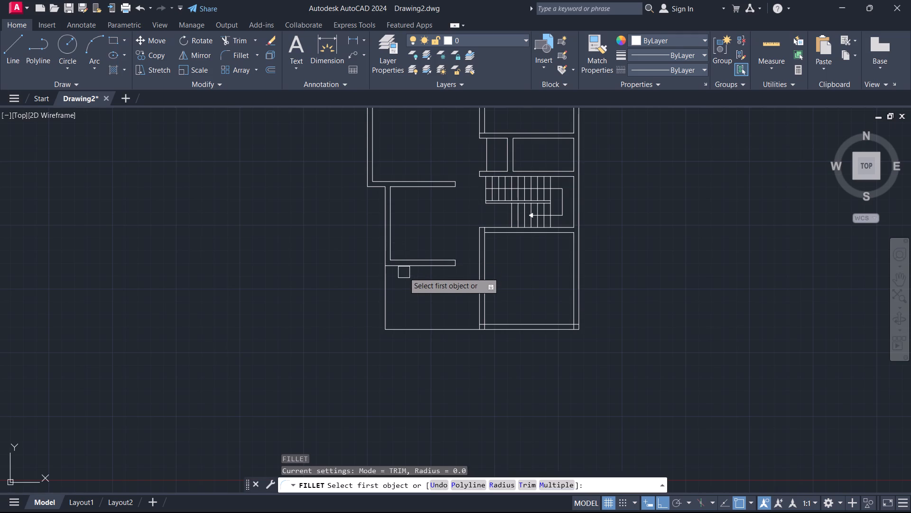
{"action": "left_click", "coordinate": [405, 267]}
{"action": "left_click", "coordinate": [364, 169]}
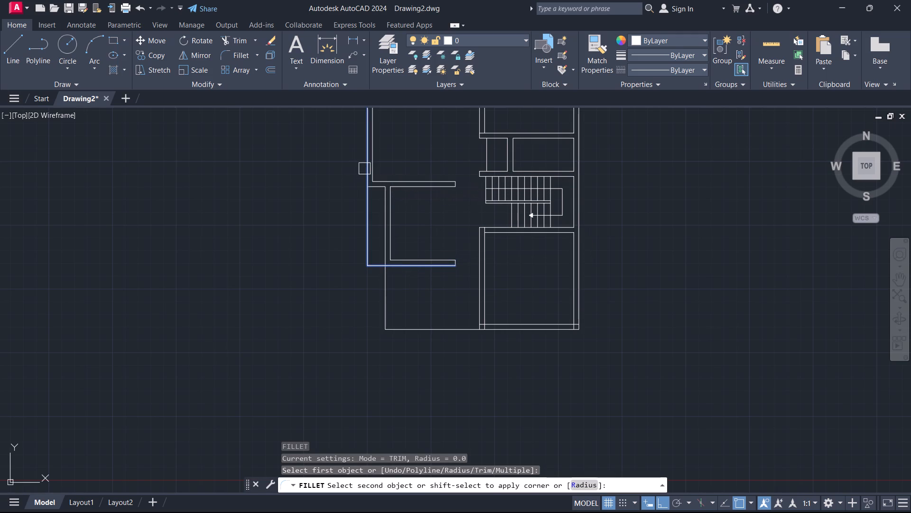
{"action": "key", "text": "Escape"}
Fillet the upper line of the moved partition with the same outer left wall line at radius 0.
{"action": "scroll", "coordinate": [398, 269], "scroll_direction": "up", "scroll_amount": 3}
{"action": "middle_click_drag", "start_coordinate": [376, 267], "coordinate": [405, 286]}
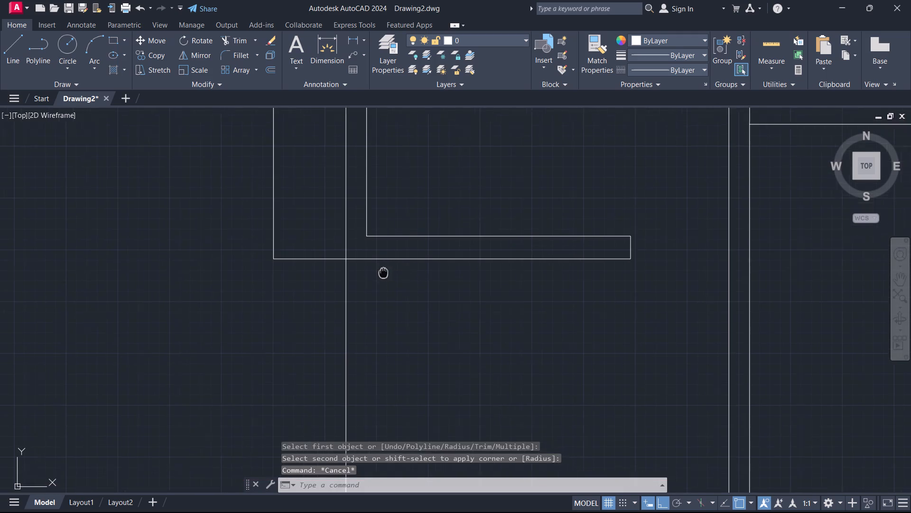
{"action": "middle_click_drag", "start_coordinate": [405, 286], "coordinate": [448, 343]}
{"action": "key", "text": "space"}
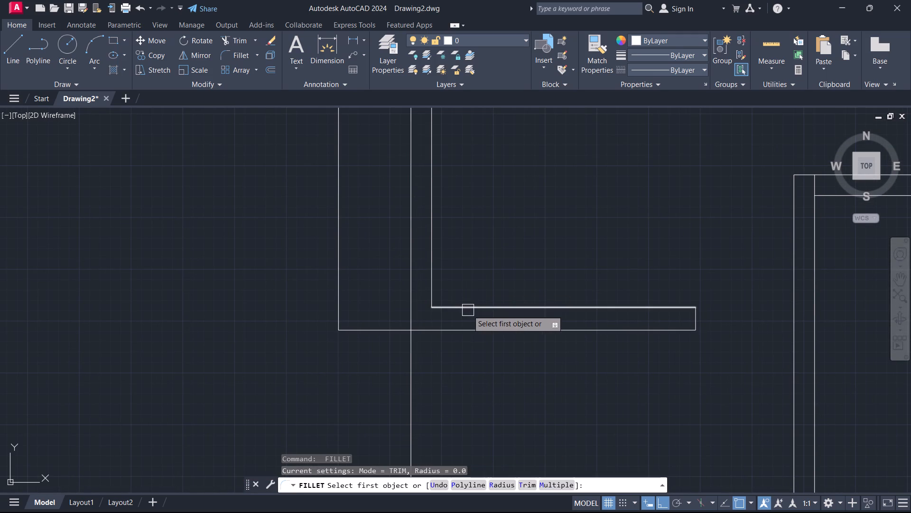
{"action": "left_click", "coordinate": [468, 310]}
{"action": "scroll", "coordinate": [381, 186], "scroll_direction": "down", "scroll_amount": 1}
{"action": "middle_click_drag", "start_coordinate": [381, 186], "coordinate": [382, 233]}
{"action": "scroll", "coordinate": [384, 181], "scroll_direction": "down", "scroll_amount": 1}
{"action": "middle_click_drag", "start_coordinate": [384, 181], "coordinate": [394, 252]}
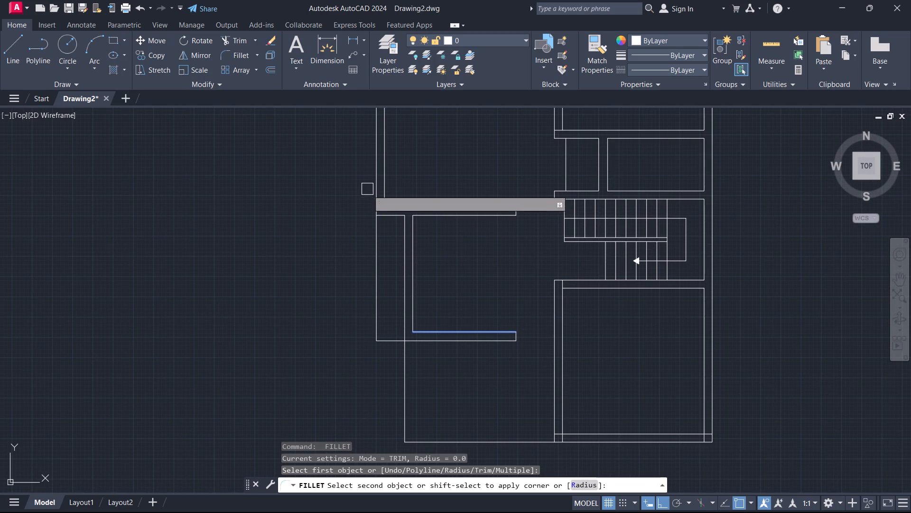
{"action": "left_click", "coordinate": [373, 201]}
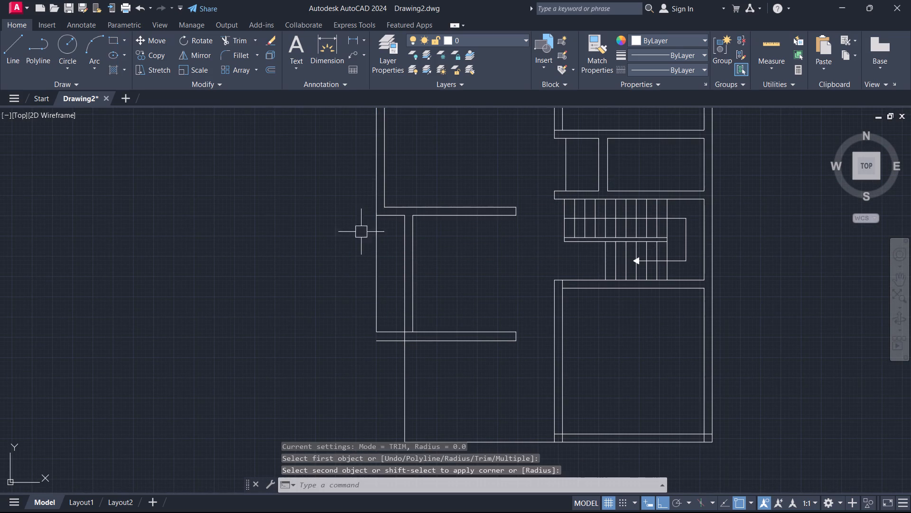
Extend the outer left wall line down to the lower line of the moved partition.
{"action": "key", "text": "Escape"}
{"action": "key", "text": "e"}
{"action": "key", "text": "x"}
{"action": "key", "text": "space"}
{"action": "left_click", "coordinate": [395, 283]}
{"action": "left_click", "coordinate": [354, 293]}
{"action": "key", "text": "Escape"}
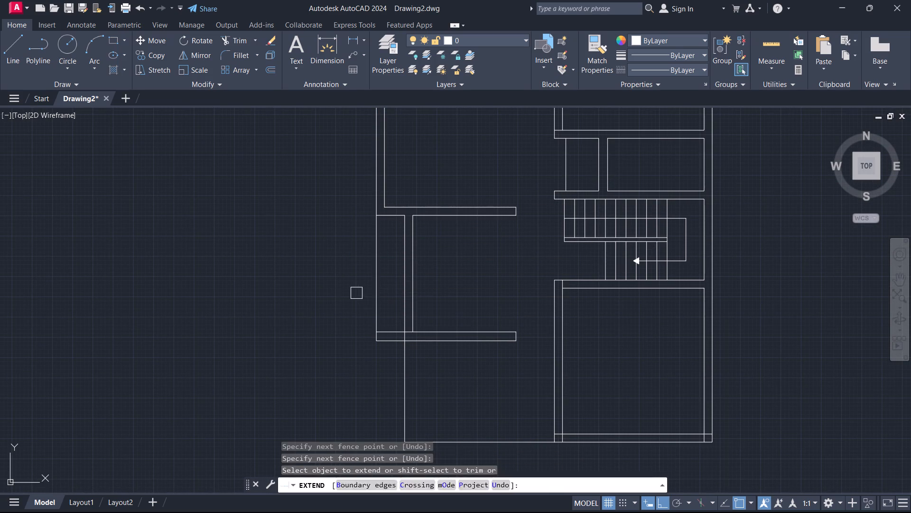
Trim the line segments inside the junction where the left vertical wall meets the moved partition.
{"action": "scroll", "coordinate": [438, 314], "scroll_direction": "up", "scroll_amount": 1}
{"action": "middle_click_drag", "start_coordinate": [438, 314], "coordinate": [476, 275]}
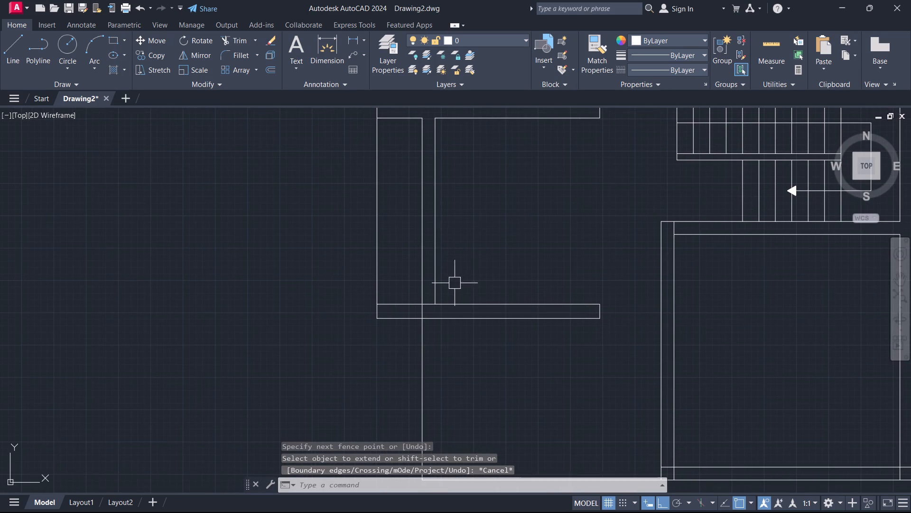
{"action": "key", "text": "t"}
{"action": "key", "text": "r"}
{"action": "scroll", "coordinate": [444, 291], "scroll_direction": "up", "scroll_amount": 3}
{"action": "key", "text": "space"}
{"action": "left_click", "coordinate": [410, 324]}
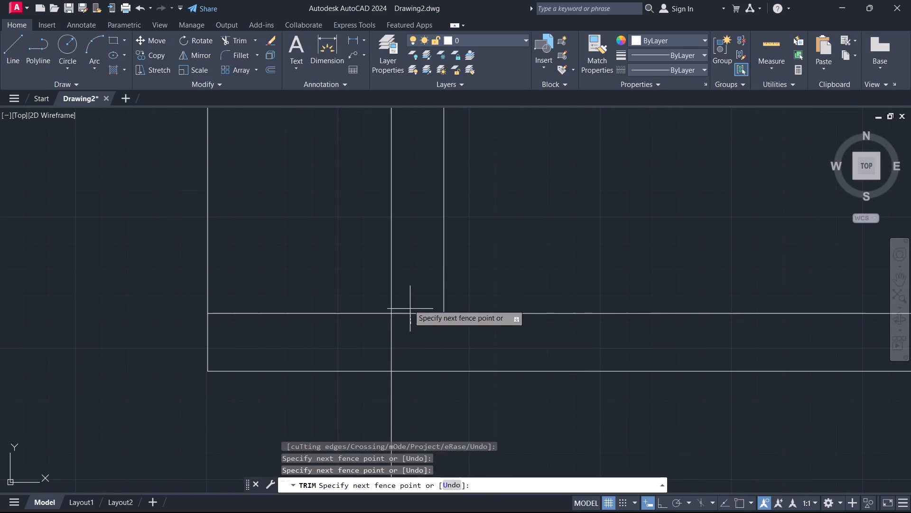
{"action": "left_click", "coordinate": [409, 304]}
{"action": "left_click", "coordinate": [402, 328]}
{"action": "left_click", "coordinate": [355, 342]}
{"action": "key", "text": "Escape"}
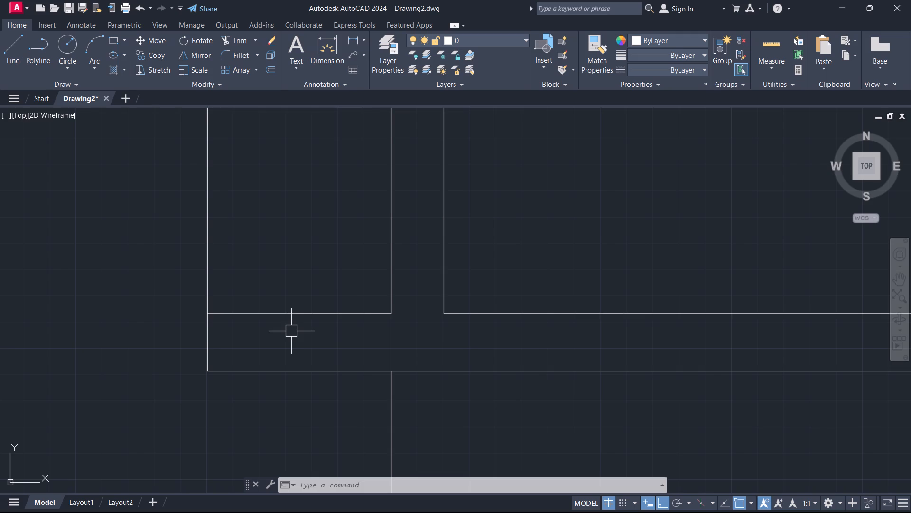
Offset the upper line of the wall between the upper-right room and the small rooms 95 upward.
{"action": "scroll", "coordinate": [372, 221], "scroll_direction": "down", "scroll_amount": 3}
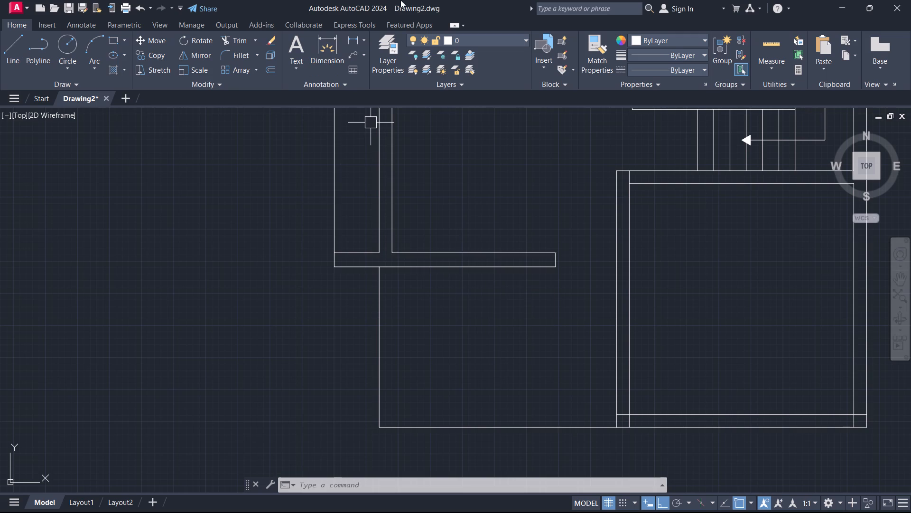
{"action": "scroll", "coordinate": [358, 247], "scroll_direction": "down", "scroll_amount": 1}
{"action": "middle_click_drag", "start_coordinate": [366, 220], "coordinate": [343, 258]}
{"action": "middle_click_drag", "start_coordinate": [380, 205], "coordinate": [370, 260]}
{"action": "scroll", "coordinate": [380, 205], "scroll_direction": "down", "scroll_amount": 2}
{"action": "middle_click_drag", "start_coordinate": [370, 199], "coordinate": [365, 246]}
{"action": "scroll", "coordinate": [402, 252], "scroll_direction": "up", "scroll_amount": 3}
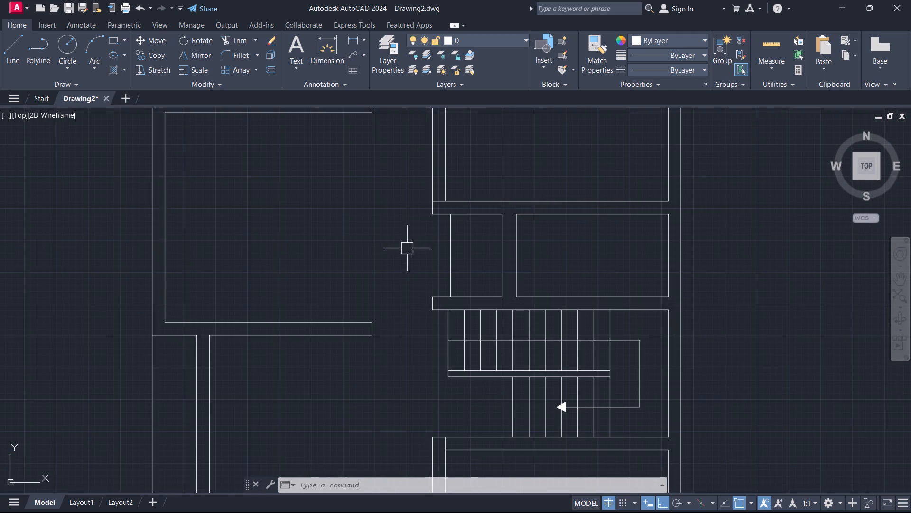
{"action": "middle_click_drag", "start_coordinate": [430, 230], "coordinate": [361, 298]}
{"action": "type", "text": "O 9"}
{"action": "key", "text": "5"}
{"action": "key", "text": "Return"}
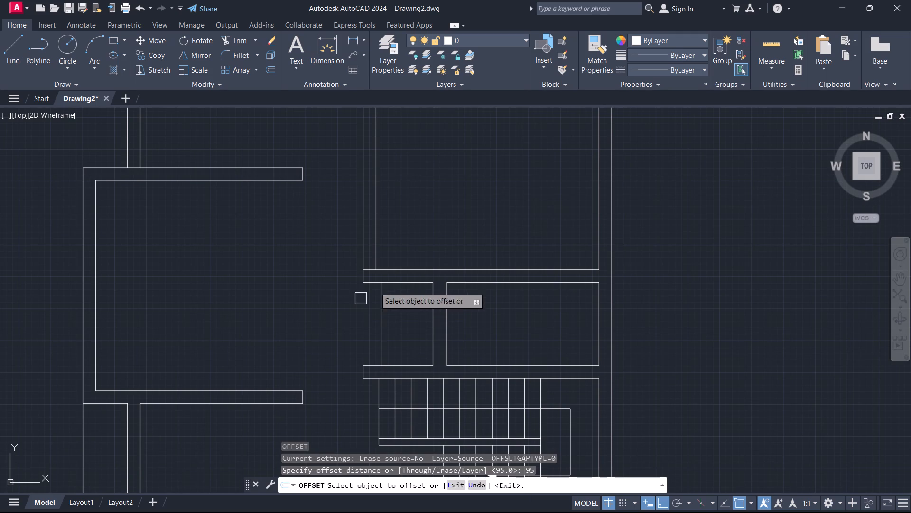
{"action": "left_click", "coordinate": [421, 267]}
{"action": "left_click", "coordinate": [420, 225]}
{"action": "key", "text": "Escape"}
Trim the left wall of the upper-right room below the 95 offset line to form its opening, removing the excess offset line.
{"action": "type", "text": "TR"}
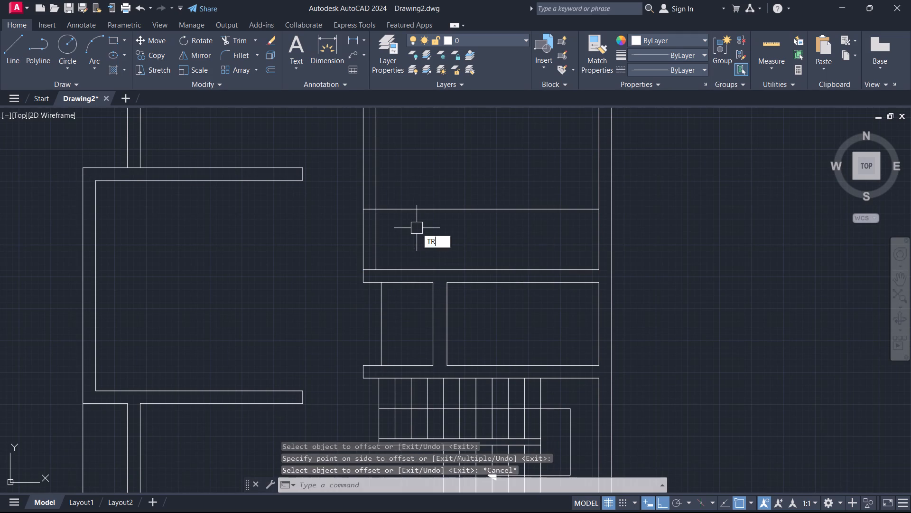
{"action": "key", "text": "space"}
{"action": "left_click", "coordinate": [417, 228]}
{"action": "left_click", "coordinate": [325, 238]}
{"action": "left_click", "coordinate": [389, 228]}
{"action": "left_click", "coordinate": [395, 169]}
{"action": "key", "text": "Escape"}
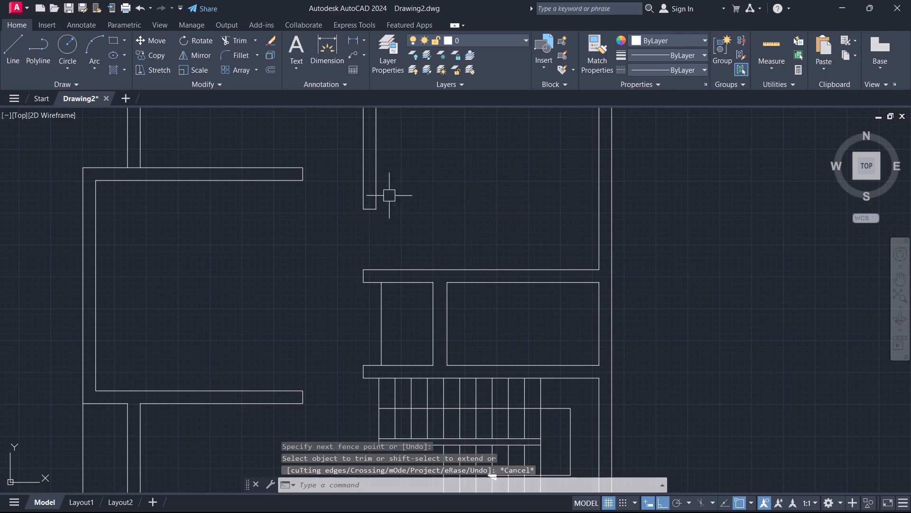
Extend the right line of the partition between the two small rooms up to the upper line of the wall above.
{"action": "scroll", "coordinate": [400, 240], "scroll_direction": "down", "scroll_amount": 3}
{"action": "scroll", "coordinate": [416, 294], "scroll_direction": "down", "scroll_amount": 1}
{"action": "scroll", "coordinate": [416, 294], "scroll_direction": "up", "scroll_amount": 3}
{"action": "middle_click", "coordinate": [416, 294]}
{"action": "scroll", "coordinate": [422, 231], "scroll_direction": "up", "scroll_amount": 1}
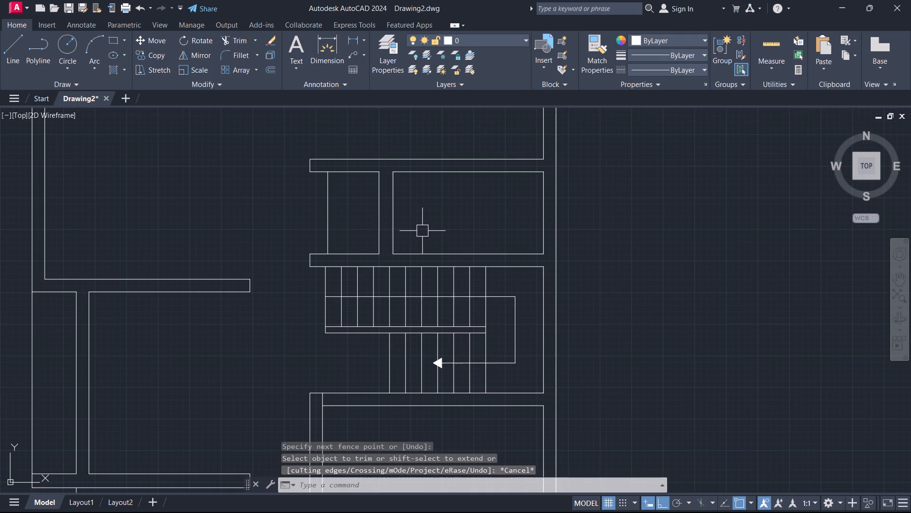
{"action": "type", "text": "EX"}
{"action": "key", "text": "space"}
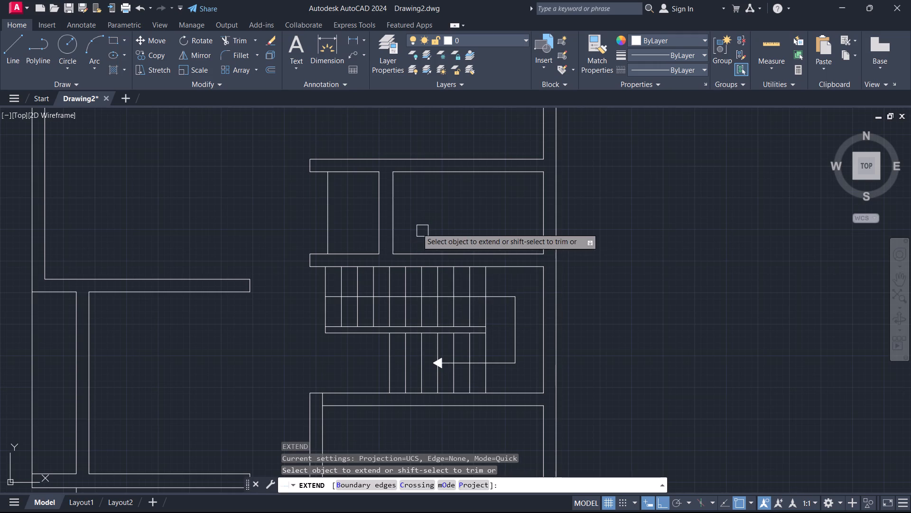
{"action": "left_click", "coordinate": [391, 201]}
{"action": "key", "text": "Escape"}
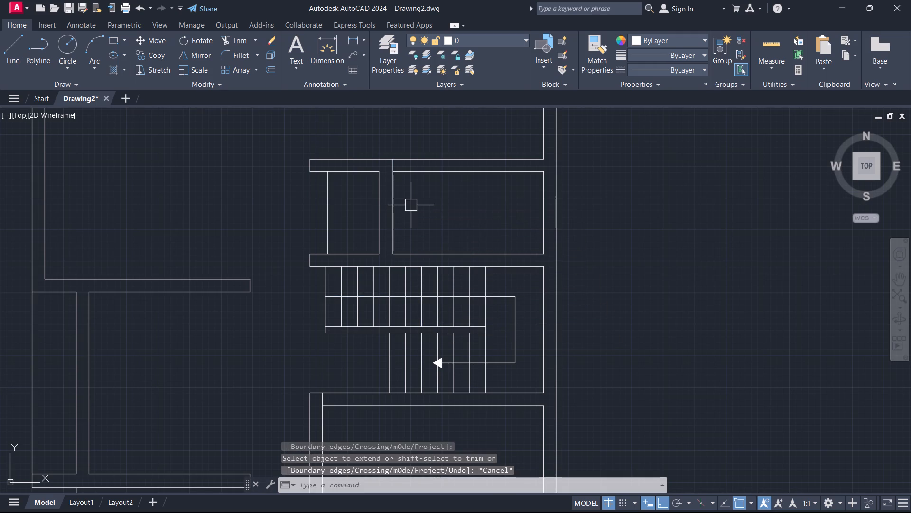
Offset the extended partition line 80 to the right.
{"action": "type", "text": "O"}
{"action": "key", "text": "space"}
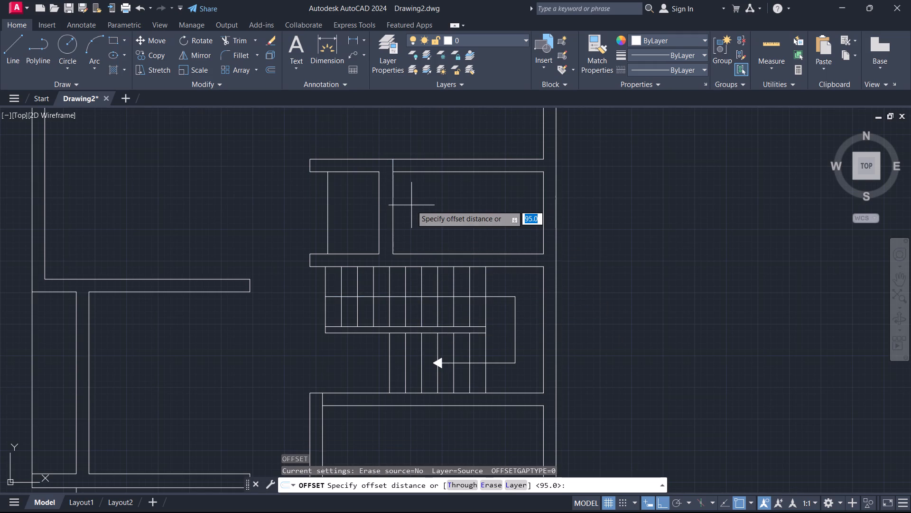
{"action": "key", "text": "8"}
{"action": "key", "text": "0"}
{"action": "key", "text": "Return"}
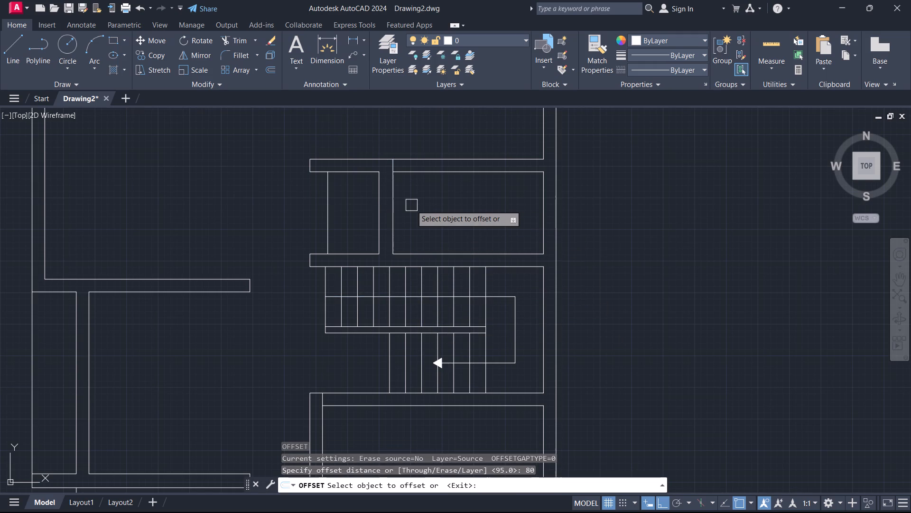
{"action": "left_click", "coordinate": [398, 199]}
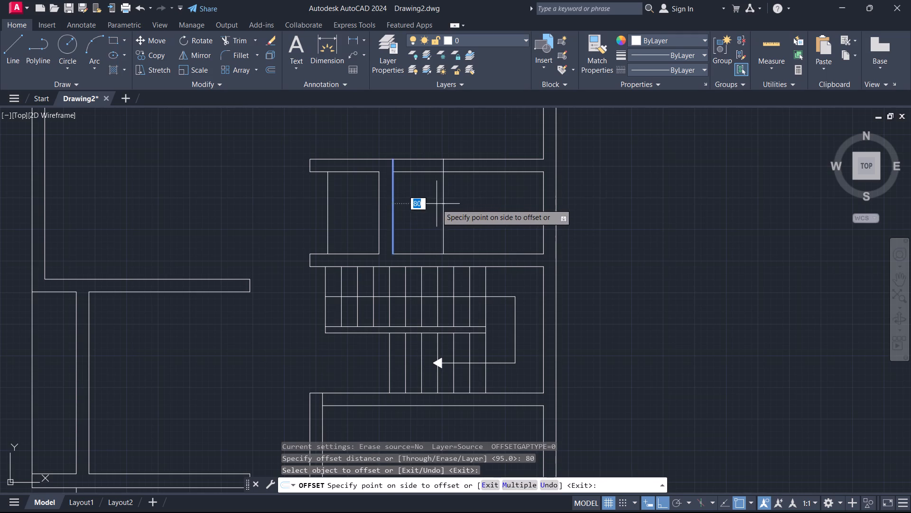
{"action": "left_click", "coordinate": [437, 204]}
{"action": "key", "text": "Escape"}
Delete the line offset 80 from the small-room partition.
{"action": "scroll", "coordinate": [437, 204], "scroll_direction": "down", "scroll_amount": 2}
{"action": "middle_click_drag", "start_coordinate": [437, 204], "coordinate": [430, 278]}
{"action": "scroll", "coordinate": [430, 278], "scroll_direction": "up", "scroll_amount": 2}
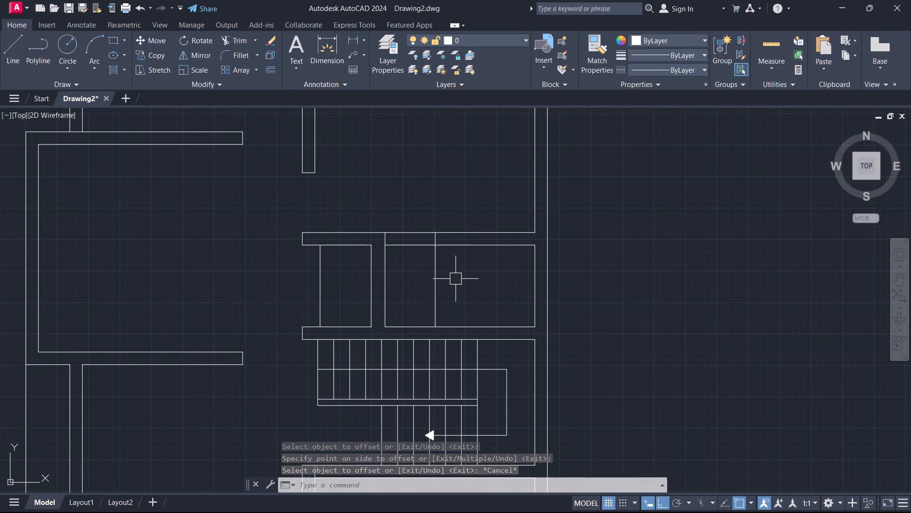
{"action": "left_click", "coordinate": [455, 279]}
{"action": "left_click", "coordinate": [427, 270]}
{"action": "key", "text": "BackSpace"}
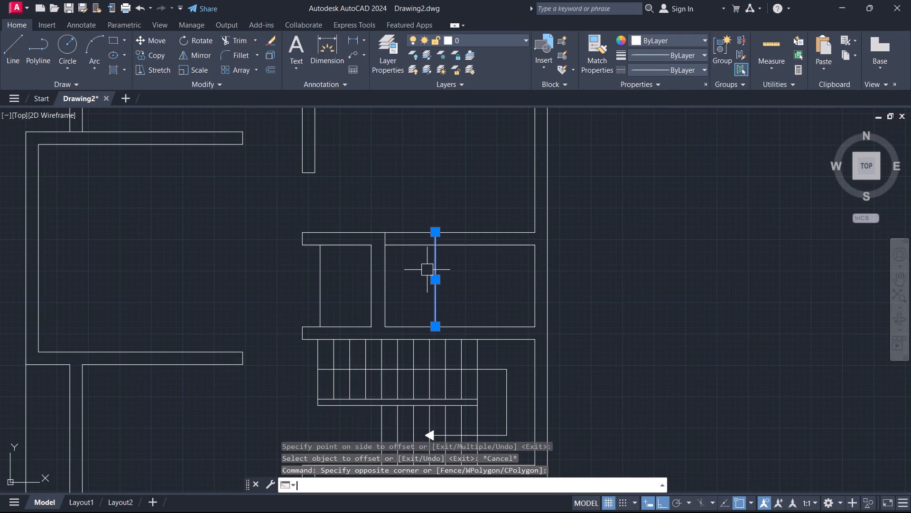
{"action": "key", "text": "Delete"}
Offset the extended right line of the small-room partition 85 to the right.
{"action": "type", "text": "O 85"}
{"action": "key", "text": "Return"}
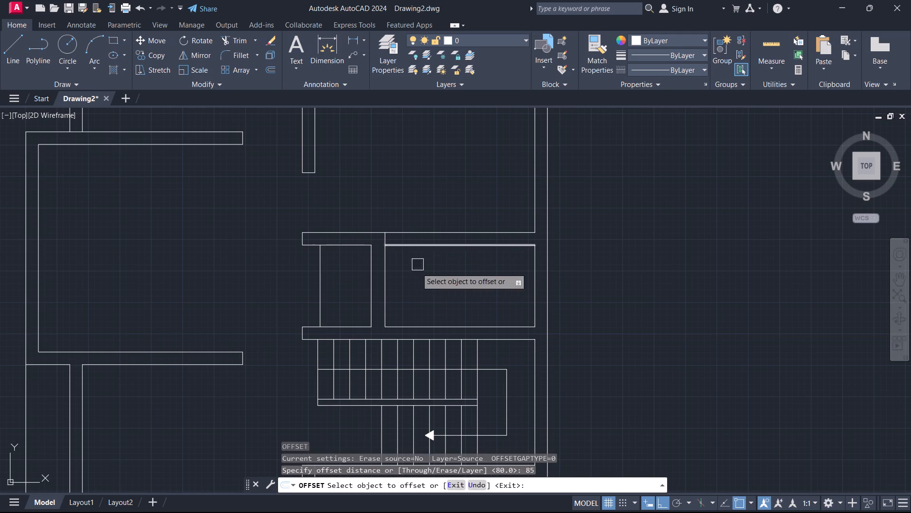
{"action": "left_click", "coordinate": [390, 284]}
{"action": "left_click", "coordinate": [425, 288]}
{"action": "key", "text": "Escape"}
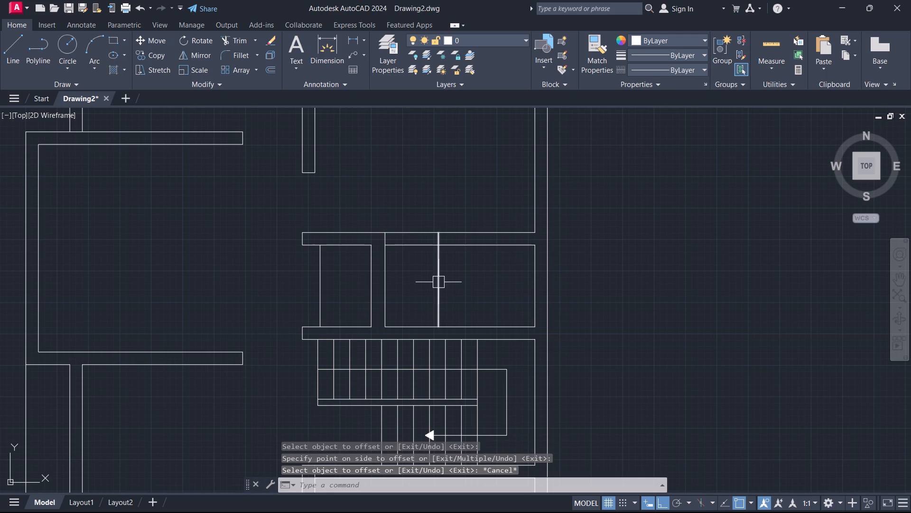
Trim the wall above the right small room between the partition and the 85 offset line, removing the offset line's excess below.
{"action": "type", "text": "TR"}
{"action": "key", "text": "space"}
{"action": "left_click", "coordinate": [441, 282]}
{"action": "left_click_drag", "start_coordinate": [412, 258], "coordinate": [412, 253]}
{"action": "left_click", "coordinate": [413, 221]}
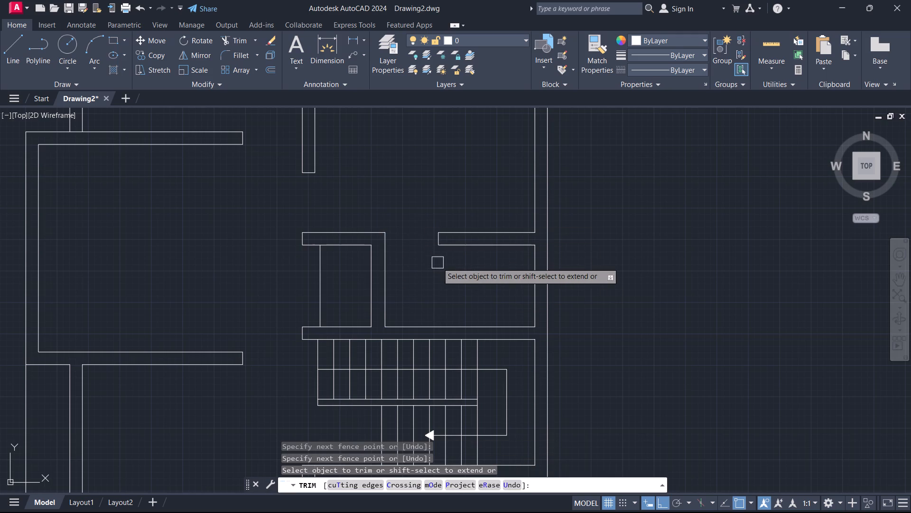
{"action": "key", "text": "Escape"}
Offset the inner left wall line of the lower-right room 95 to the right.
{"action": "scroll", "coordinate": [437, 263], "scroll_direction": "down", "scroll_amount": 1}
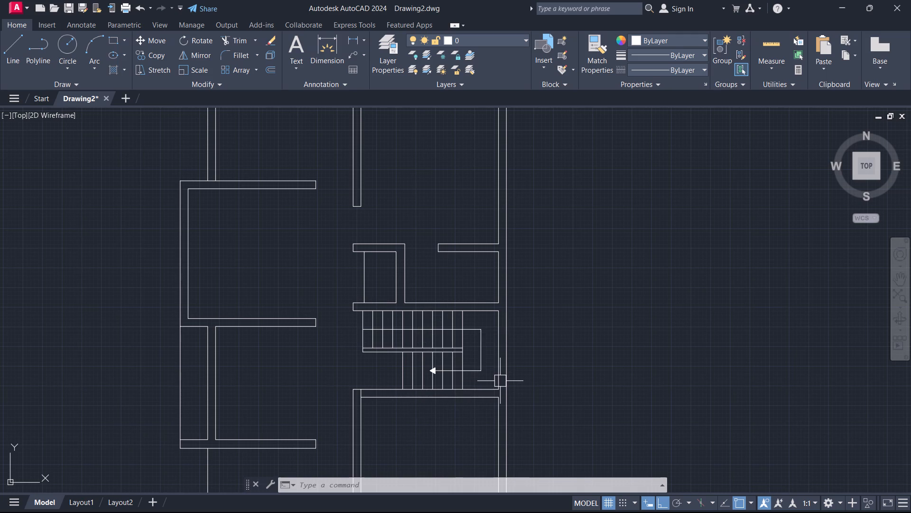
{"action": "scroll", "coordinate": [483, 344], "scroll_direction": "down", "scroll_amount": 2}
{"action": "scroll", "coordinate": [477, 361], "scroll_direction": "up", "scroll_amount": 1}
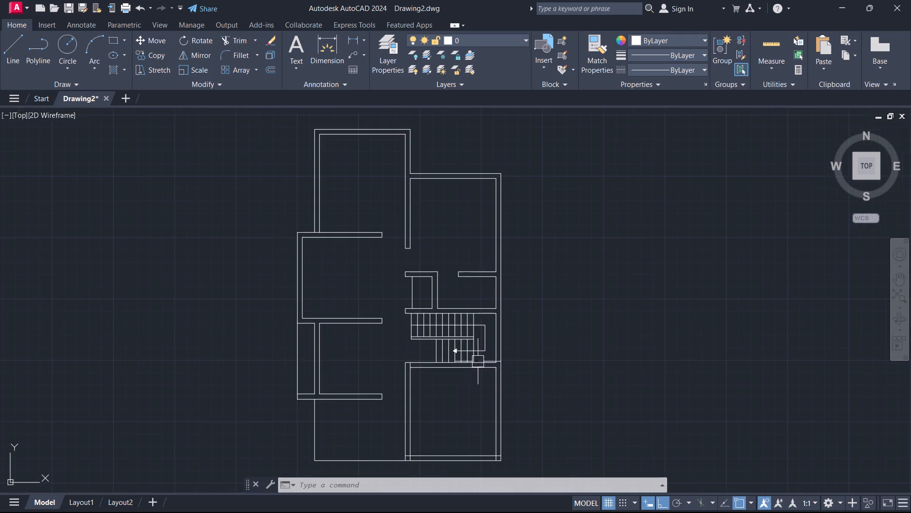
{"action": "middle_click_drag", "start_coordinate": [479, 376], "coordinate": [540, 287]}
{"action": "scroll", "coordinate": [485, 299], "scroll_direction": "up", "scroll_amount": 2}
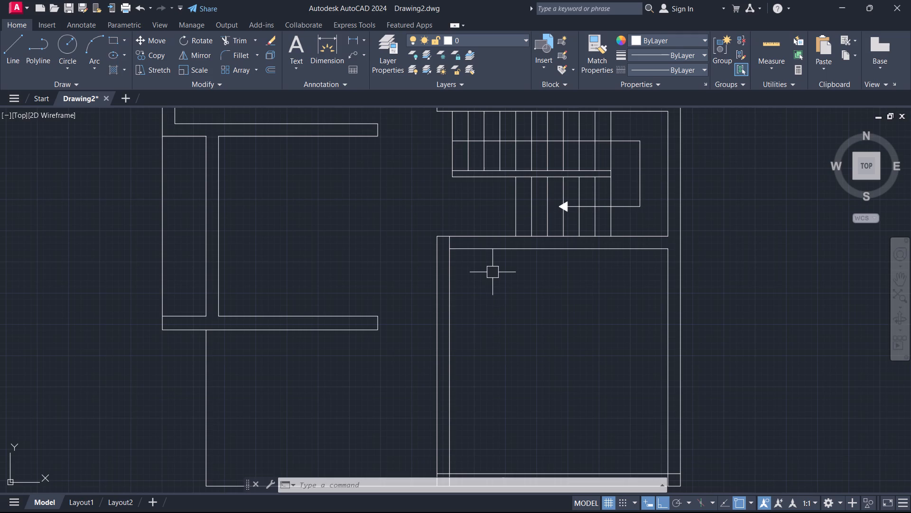
{"action": "type", "text": "O 95"}
{"action": "key", "text": "Return"}
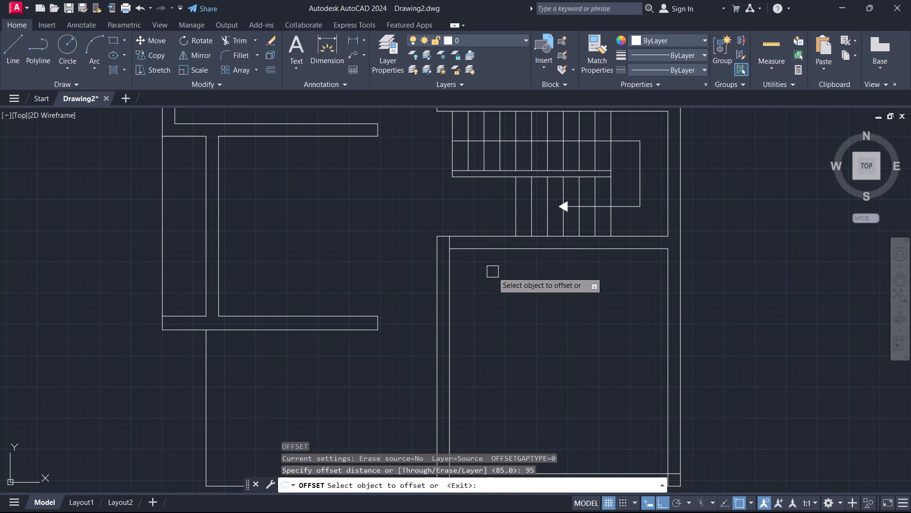
{"action": "left_click", "coordinate": [452, 295]}
{"action": "left_click", "coordinate": [476, 294]}
{"action": "key", "text": "Escape"}
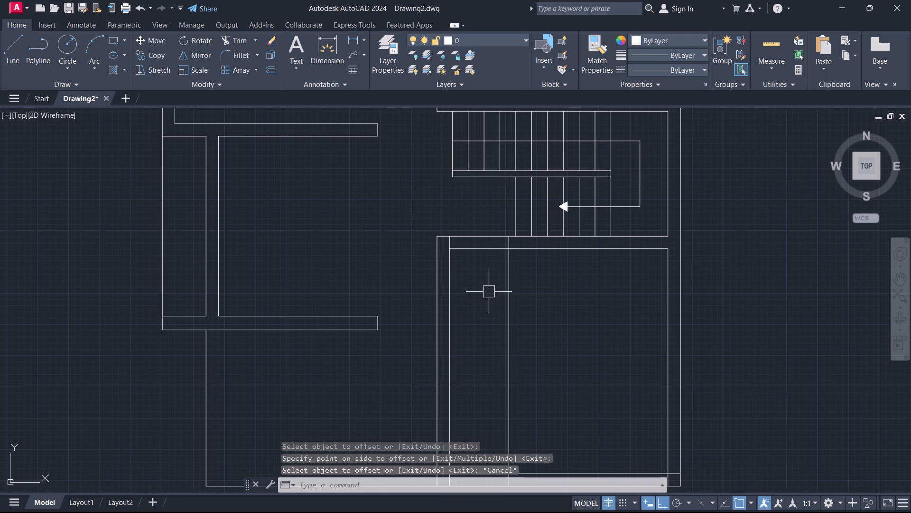
Trim the lower-right room's top wall between its left wall and the 95 offset line, and trim the offset line inside the room.
{"action": "type", "text": "TR"}
{"action": "key", "text": "space"}
{"action": "left_click", "coordinate": [490, 291]}
{"action": "left_click", "coordinate": [482, 201]}
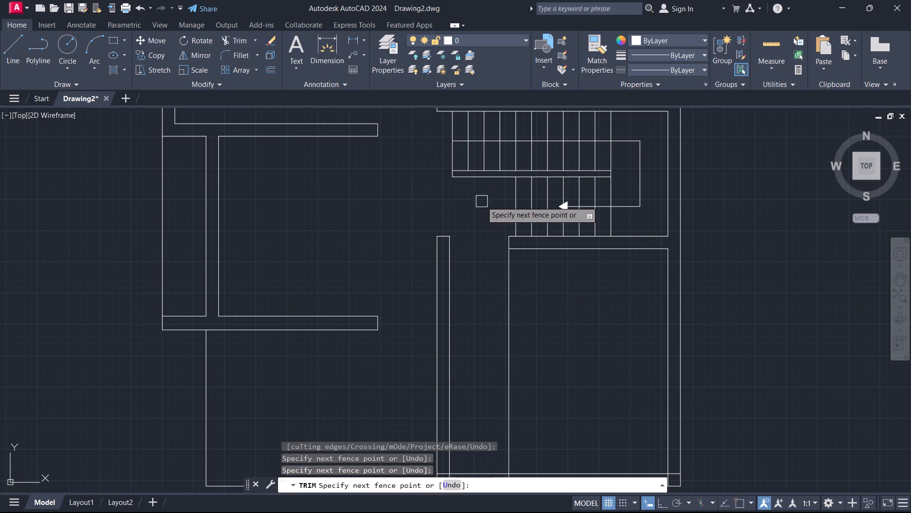
{"action": "left_click", "coordinate": [500, 317]}
{"action": "left_click", "coordinate": [530, 320]}
{"action": "key", "text": "Escape"}
Offset the bottom line of the lower-left area upward twice at 24 spacing to form entrance steps.
{"action": "scroll", "coordinate": [483, 292], "scroll_direction": "down", "scroll_amount": 1}
{"action": "middle_click_drag", "start_coordinate": [430, 290], "coordinate": [452, 196]}
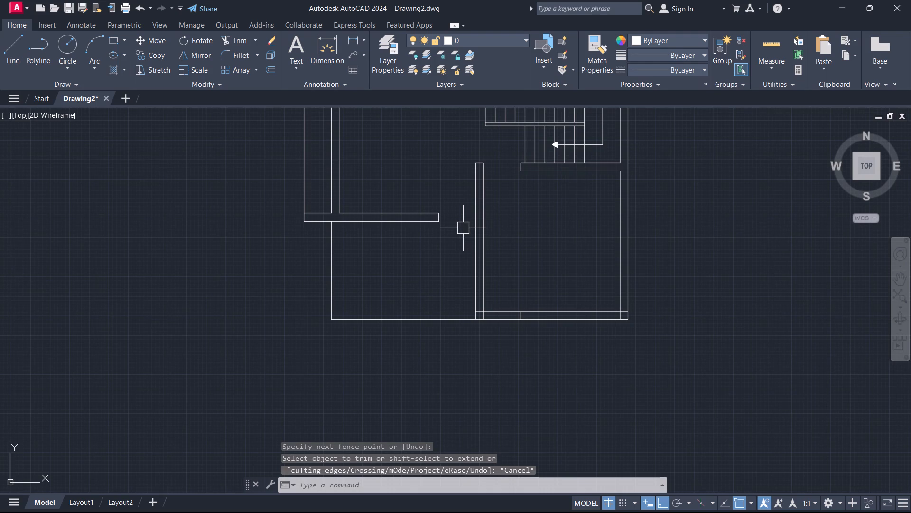
{"action": "type", "text": "O"}
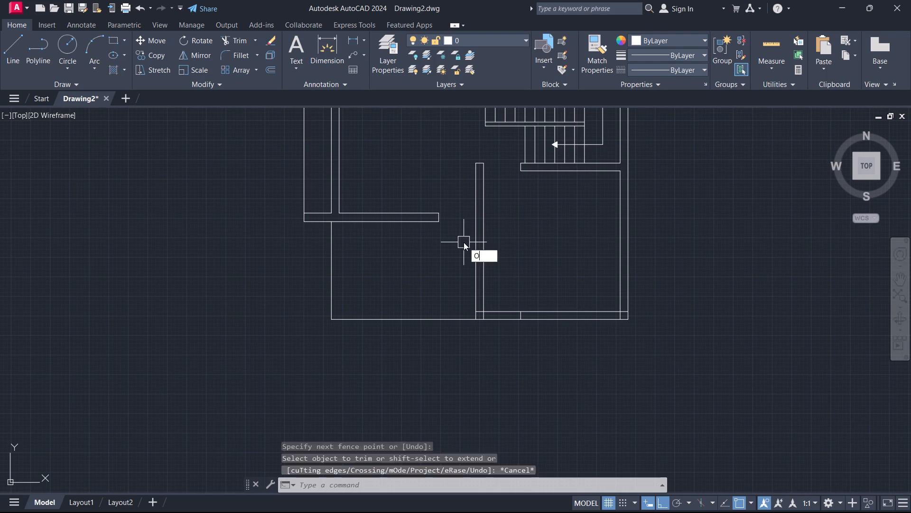
{"action": "key", "text": "space"}
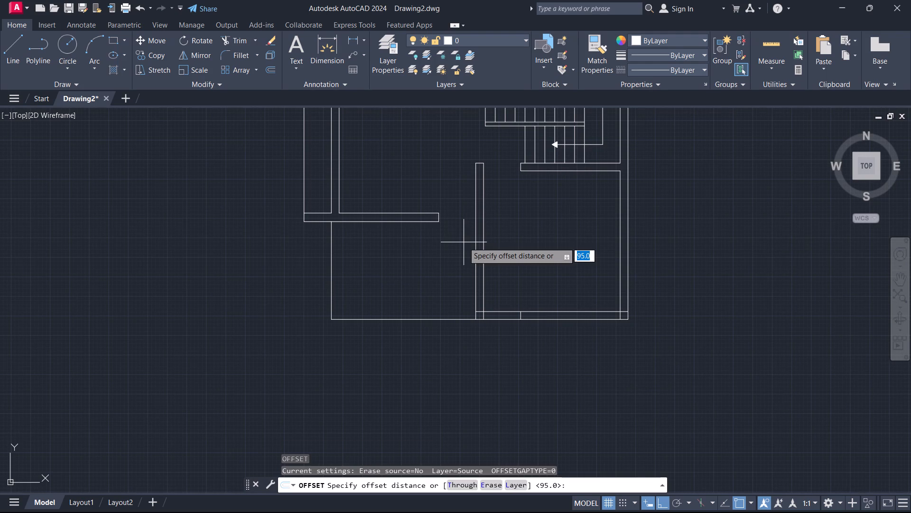
{"action": "type", "text": "24"}
{"action": "key", "text": "Return"}
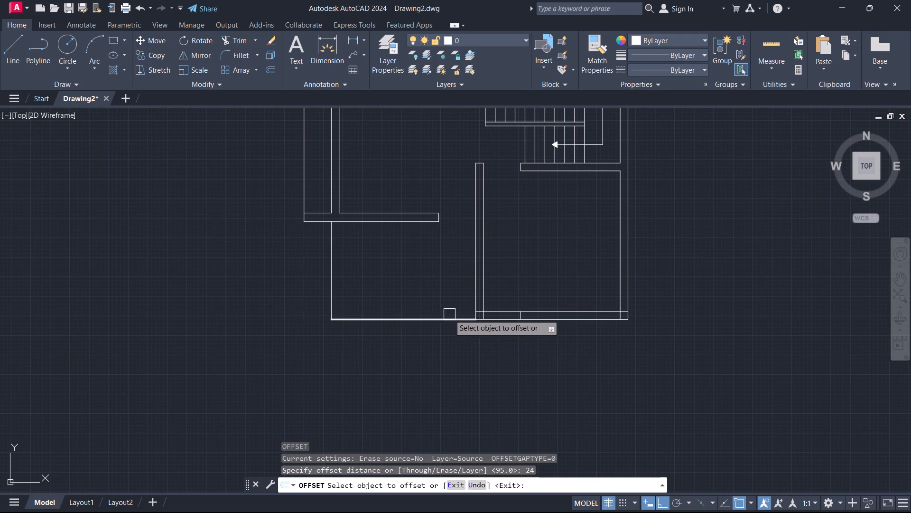
{"action": "left_click", "coordinate": [445, 318]}
{"action": "left_click", "coordinate": [443, 306]}
{"action": "left_click", "coordinate": [431, 311]}
{"action": "left_click", "coordinate": [428, 293]}
{"action": "key", "text": "Escape"}
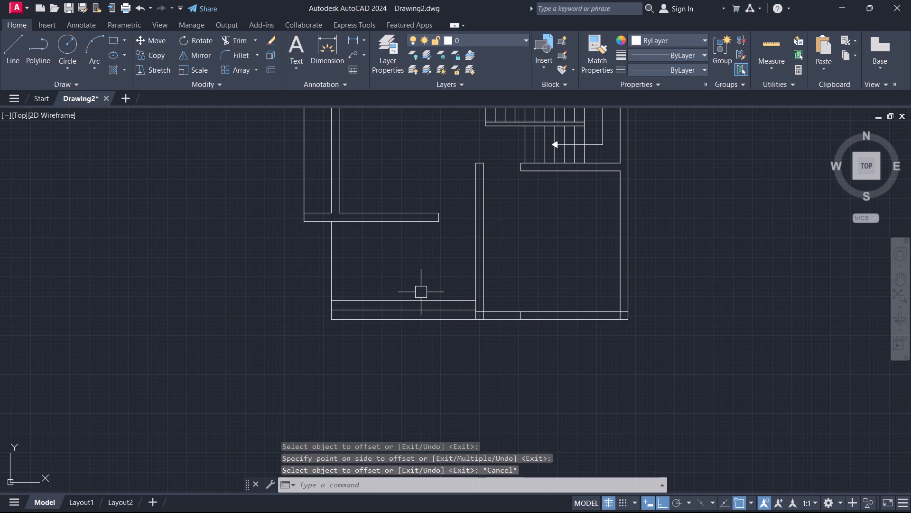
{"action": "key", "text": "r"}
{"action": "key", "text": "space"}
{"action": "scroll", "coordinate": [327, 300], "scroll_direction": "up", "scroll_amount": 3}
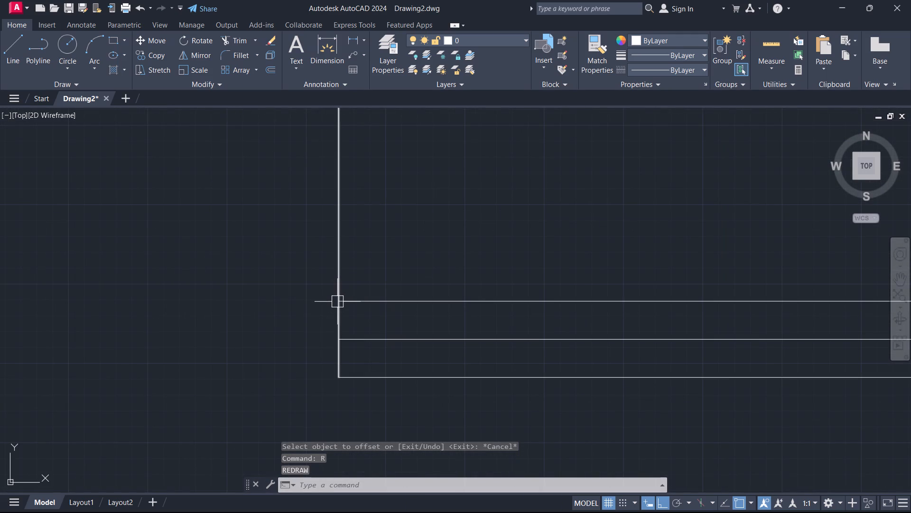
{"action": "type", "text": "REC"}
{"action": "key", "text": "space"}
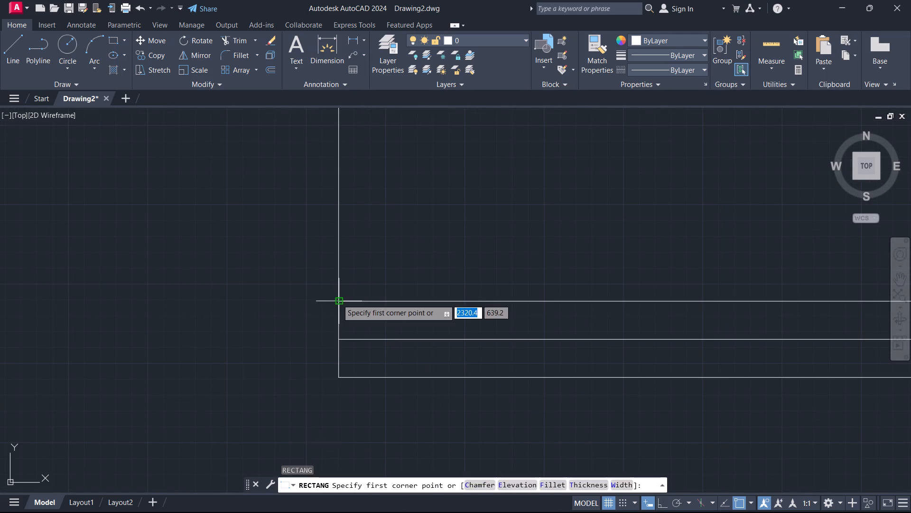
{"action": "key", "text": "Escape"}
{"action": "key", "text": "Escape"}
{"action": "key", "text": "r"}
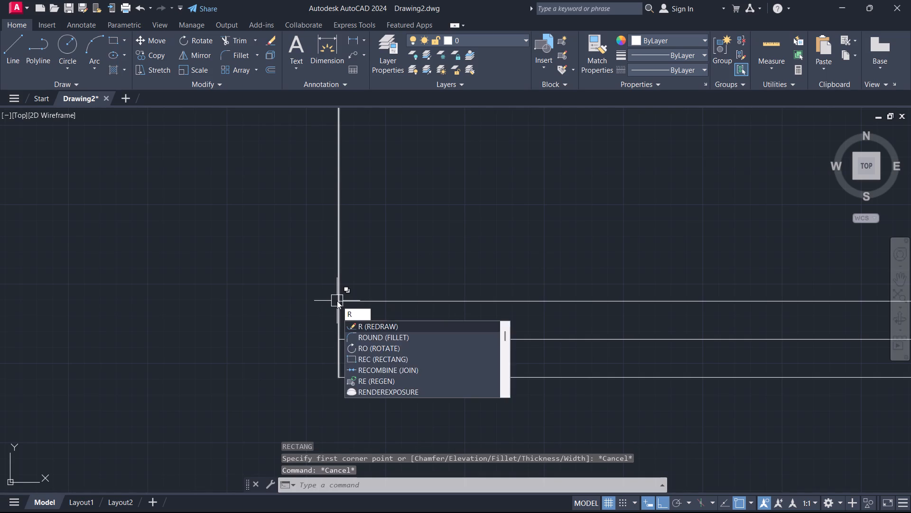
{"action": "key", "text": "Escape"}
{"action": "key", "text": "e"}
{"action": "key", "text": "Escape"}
Draw a small column rectangle from the corner where the upper step line meets the left boundary of the lower-left area.
{"action": "key", "text": "r"}
{"action": "type", "text": "EC"}
{"action": "key", "text": "space"}
{"action": "left_click", "coordinate": [339, 302]}
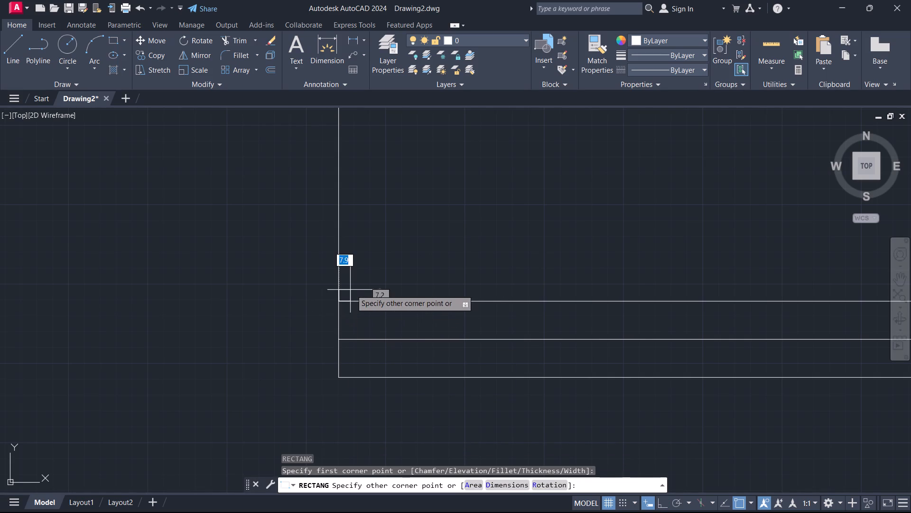
{"action": "scroll", "coordinate": [365, 279], "scroll_direction": "up", "scroll_amount": 1}
{"action": "scroll", "coordinate": [365, 279], "scroll_direction": "down", "scroll_amount": 4}
{"action": "scroll", "coordinate": [365, 279], "scroll_direction": "up", "scroll_amount": 3}
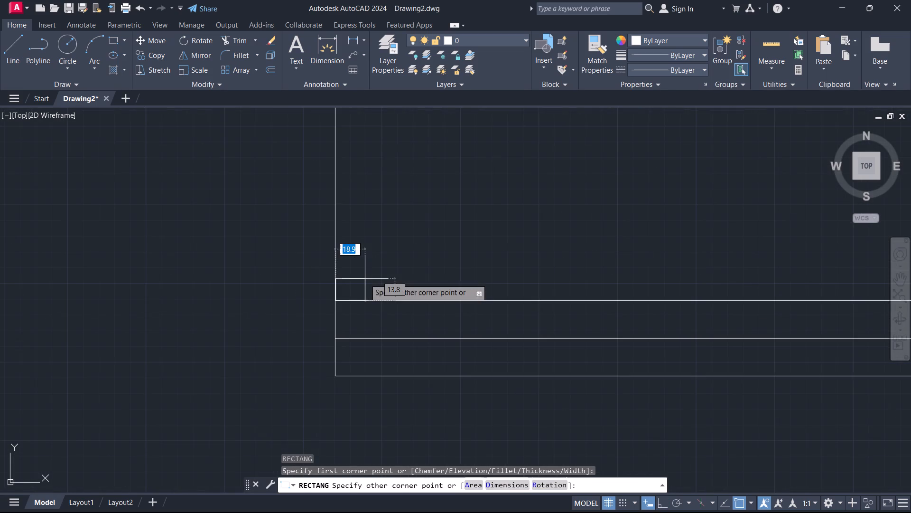
{"action": "left_click", "coordinate": [371, 274]}
{"action": "key", "text": "Escape"}
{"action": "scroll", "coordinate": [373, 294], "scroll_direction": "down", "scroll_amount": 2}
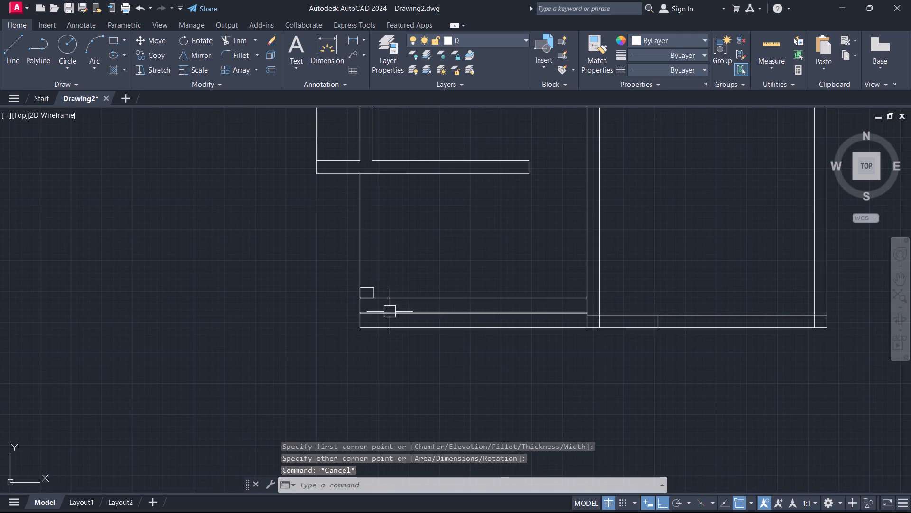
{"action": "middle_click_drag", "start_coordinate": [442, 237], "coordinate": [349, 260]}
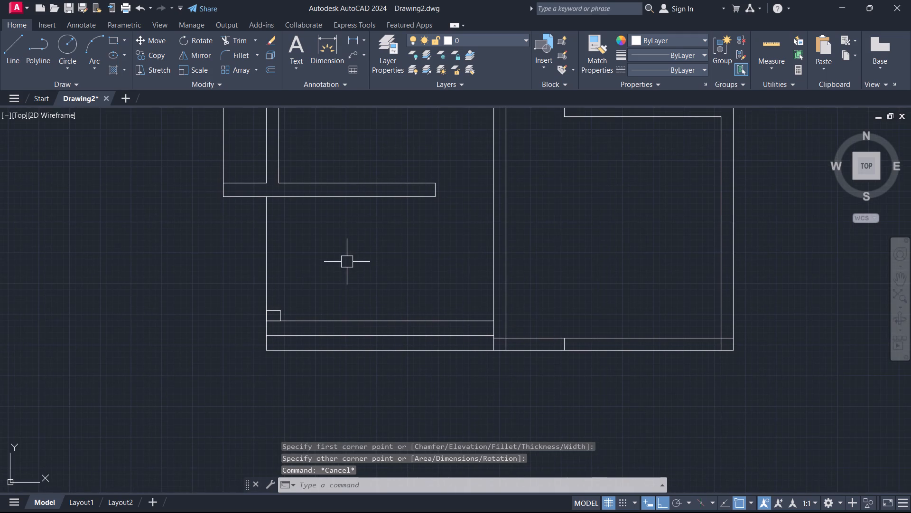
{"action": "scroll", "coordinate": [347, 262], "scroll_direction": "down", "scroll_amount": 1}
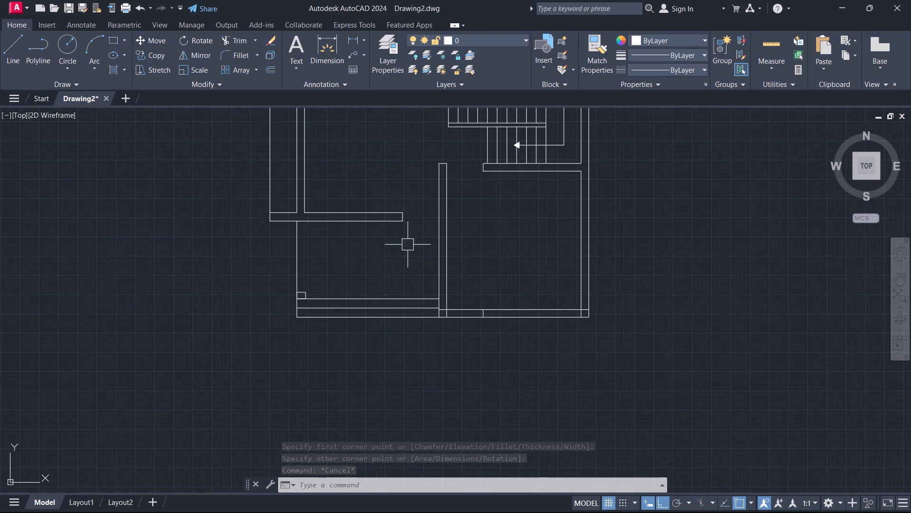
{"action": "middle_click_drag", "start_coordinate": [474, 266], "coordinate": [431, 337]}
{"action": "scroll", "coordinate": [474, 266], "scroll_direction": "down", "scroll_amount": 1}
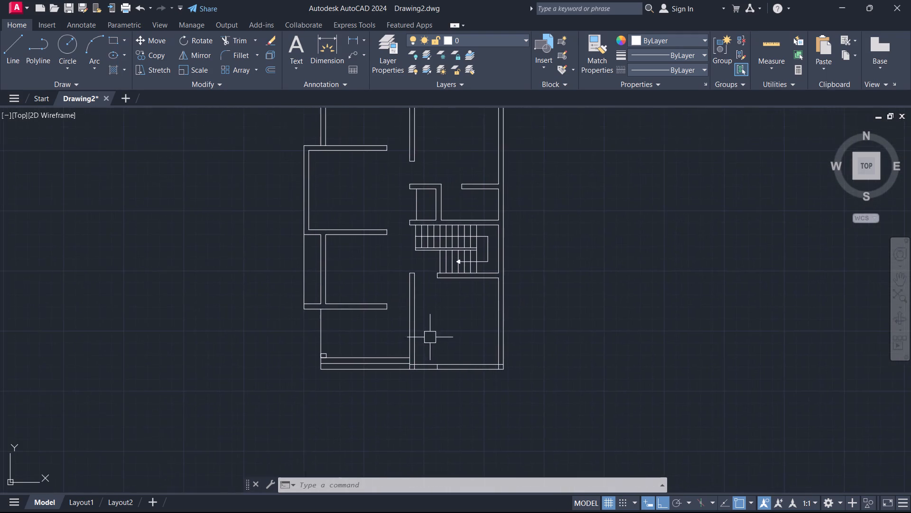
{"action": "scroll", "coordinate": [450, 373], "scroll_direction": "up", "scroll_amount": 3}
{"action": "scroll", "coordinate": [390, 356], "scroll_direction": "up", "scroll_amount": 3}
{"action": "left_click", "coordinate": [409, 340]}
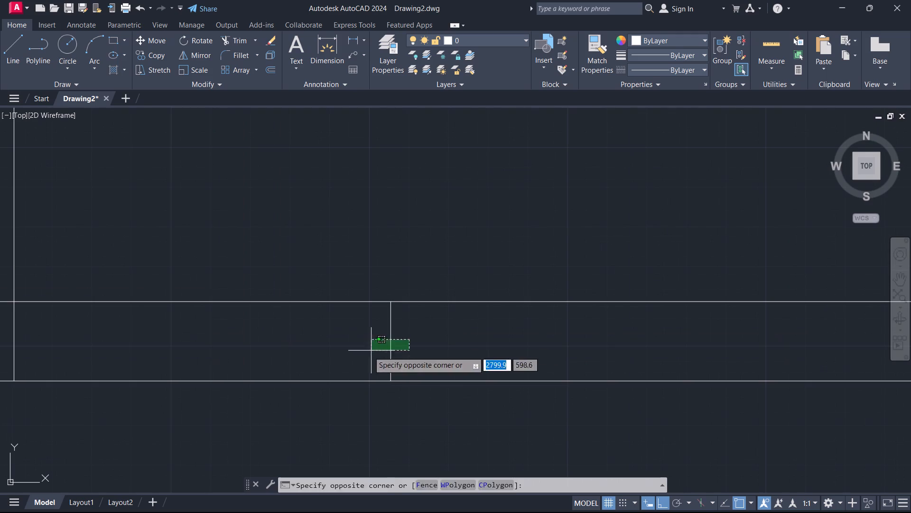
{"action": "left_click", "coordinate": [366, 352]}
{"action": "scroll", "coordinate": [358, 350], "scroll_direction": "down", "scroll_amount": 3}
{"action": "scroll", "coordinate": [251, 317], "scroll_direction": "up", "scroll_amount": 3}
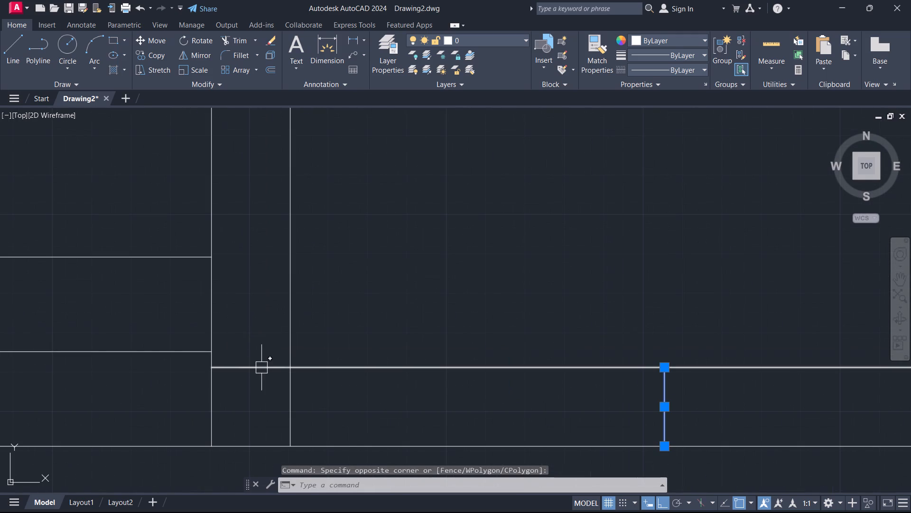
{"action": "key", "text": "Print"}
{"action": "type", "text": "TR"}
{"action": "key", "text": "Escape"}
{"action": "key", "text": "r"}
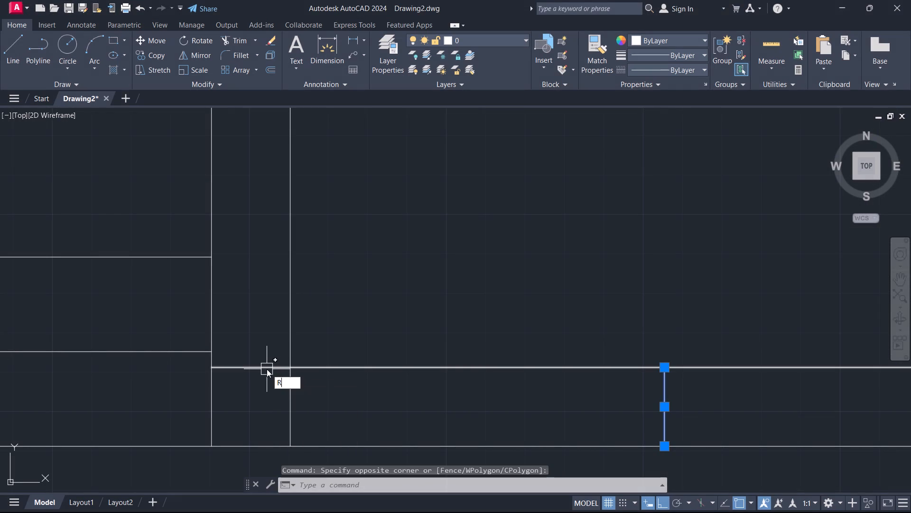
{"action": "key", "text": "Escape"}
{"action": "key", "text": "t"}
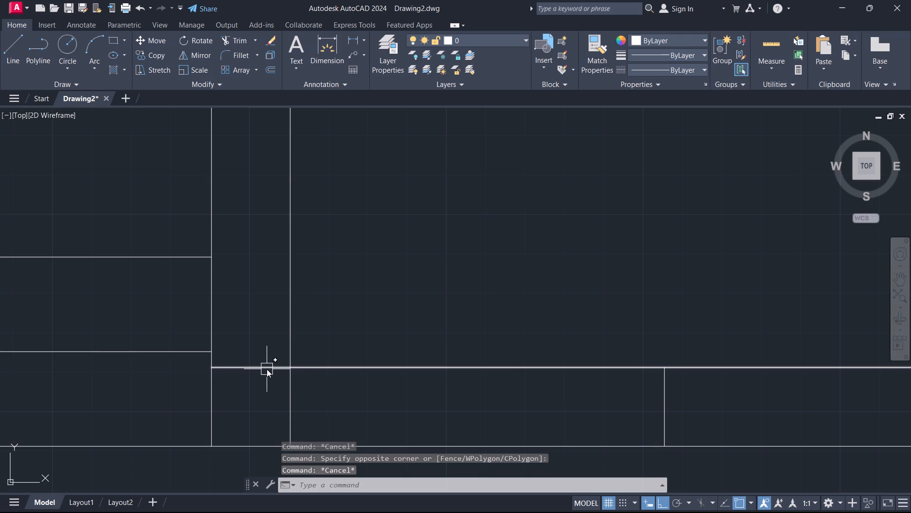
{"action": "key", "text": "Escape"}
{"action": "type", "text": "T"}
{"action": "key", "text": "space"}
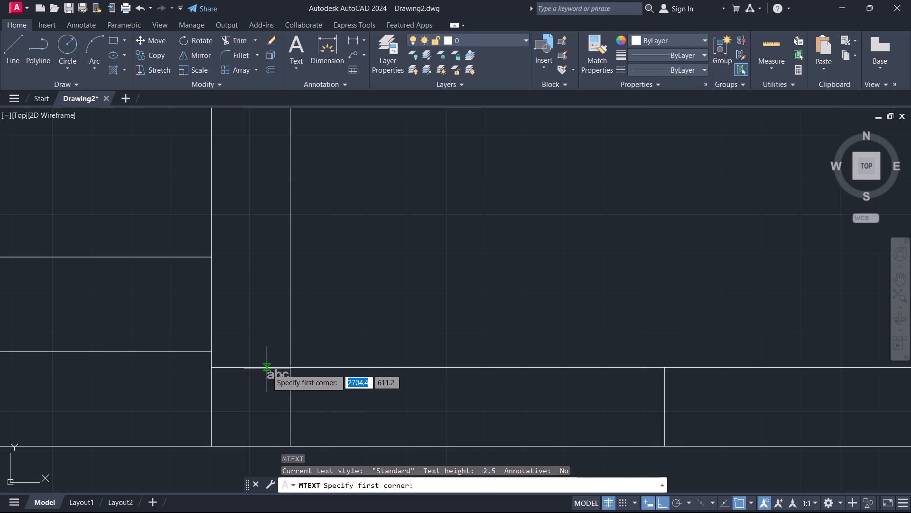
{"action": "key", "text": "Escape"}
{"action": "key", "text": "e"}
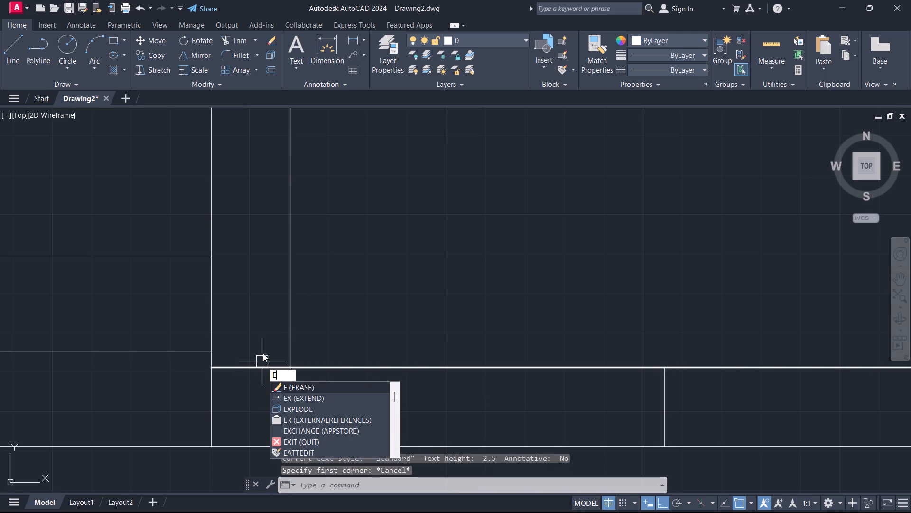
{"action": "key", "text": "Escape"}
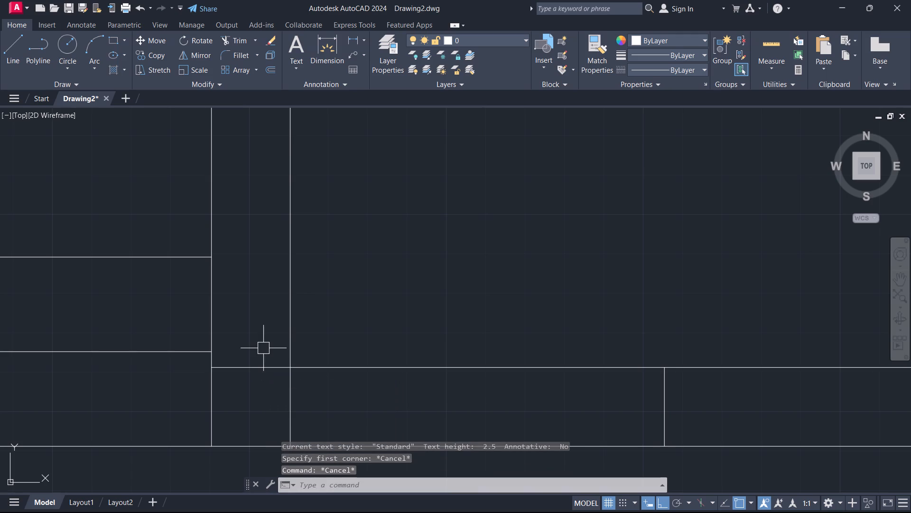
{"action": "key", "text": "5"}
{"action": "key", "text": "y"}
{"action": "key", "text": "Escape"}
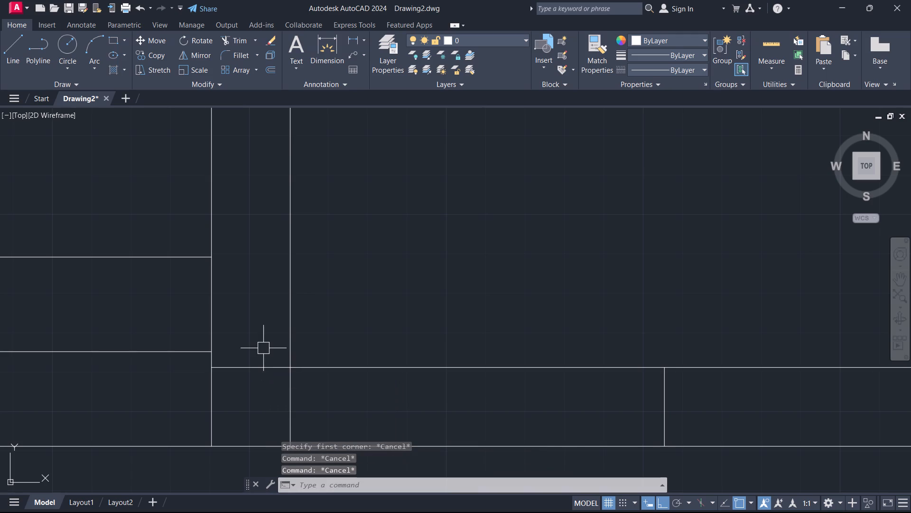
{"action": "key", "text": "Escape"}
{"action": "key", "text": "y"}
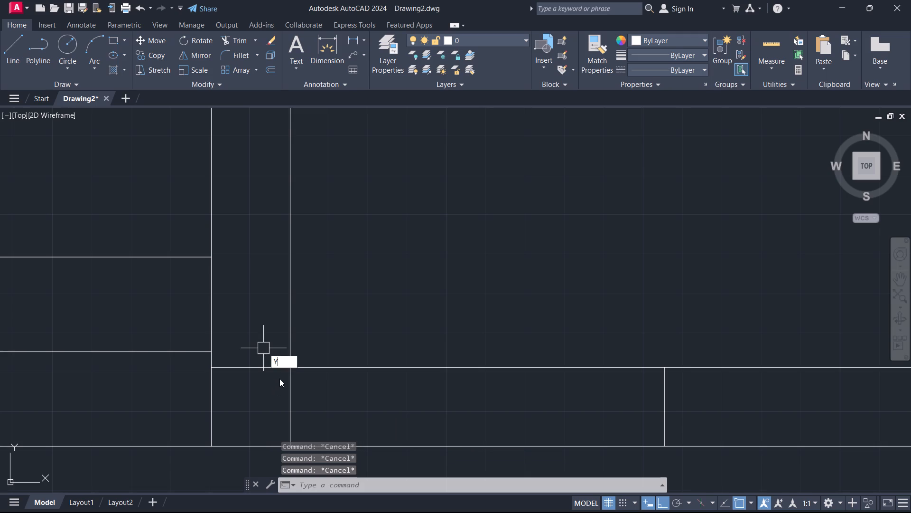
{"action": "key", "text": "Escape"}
Trim the crossing wall lines at the lower-right room's bottom-left corner and remove the short stub line across its bottom wall.
{"action": "scroll", "coordinate": [278, 351], "scroll_direction": "down", "scroll_amount": 1}
{"action": "middle_click_drag", "start_coordinate": [278, 351], "coordinate": [292, 387]}
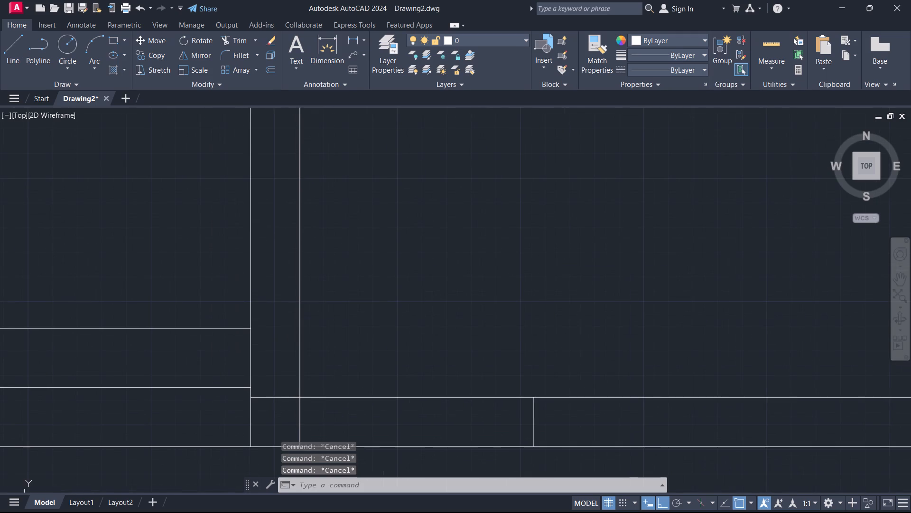
{"action": "type", "text": "TR"}
{"action": "key", "text": "space"}
{"action": "left_click", "coordinate": [278, 394]}
{"action": "left_click", "coordinate": [296, 421]}
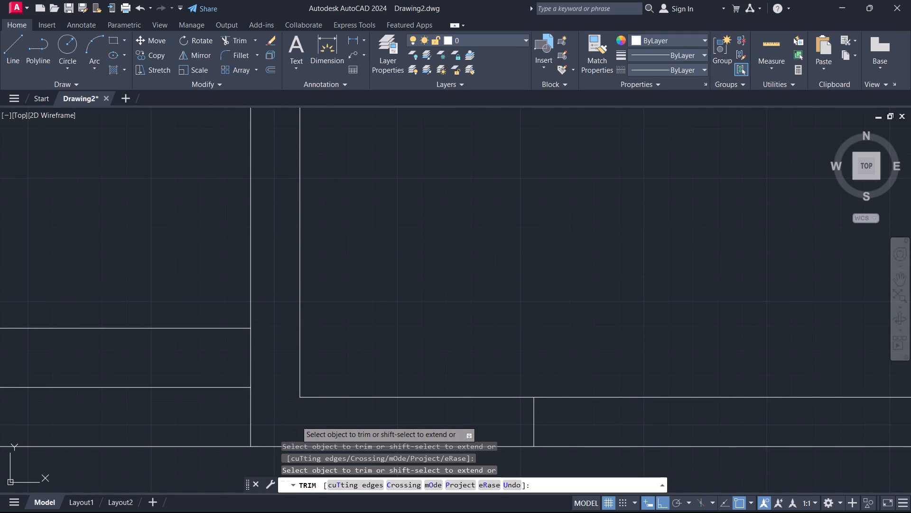
{"action": "left_click_drag", "start_coordinate": [552, 428], "coordinate": [540, 427]}
{"action": "left_click", "coordinate": [504, 427]}
{"action": "left_click", "coordinate": [554, 427]}
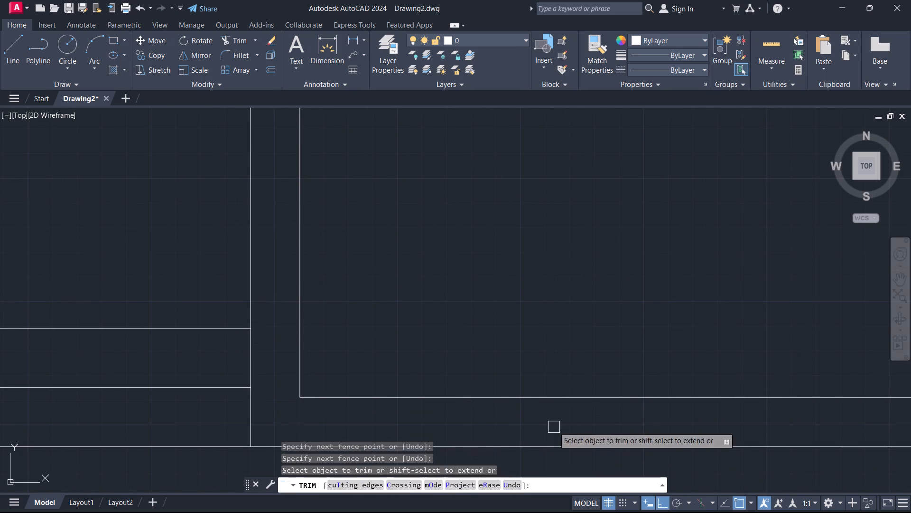
{"action": "key", "text": "Escape"}
Fillet the lower-right room's inner right and inner bottom wall lines into a sharp corner.
{"action": "scroll", "coordinate": [505, 432], "scroll_direction": "down", "scroll_amount": 5}
{"action": "key", "text": "f"}
{"action": "key", "text": "Escape"}
{"action": "middle_click_drag", "start_coordinate": [485, 369], "coordinate": [422, 262]}
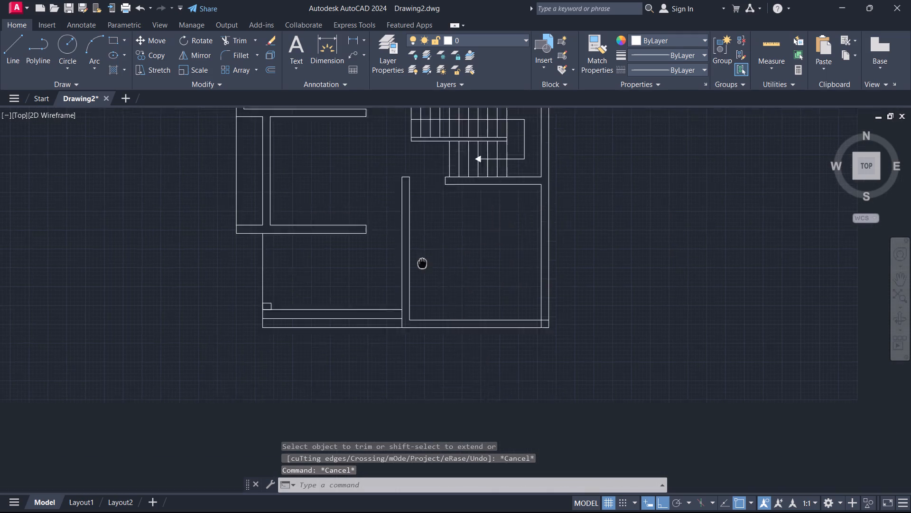
{"action": "middle_click_drag", "start_coordinate": [422, 262], "coordinate": [391, 220]}
{"action": "scroll", "coordinate": [496, 271], "scroll_direction": "up", "scroll_amount": 1}
{"action": "type", "text": "F"}
{"action": "key", "text": "space"}
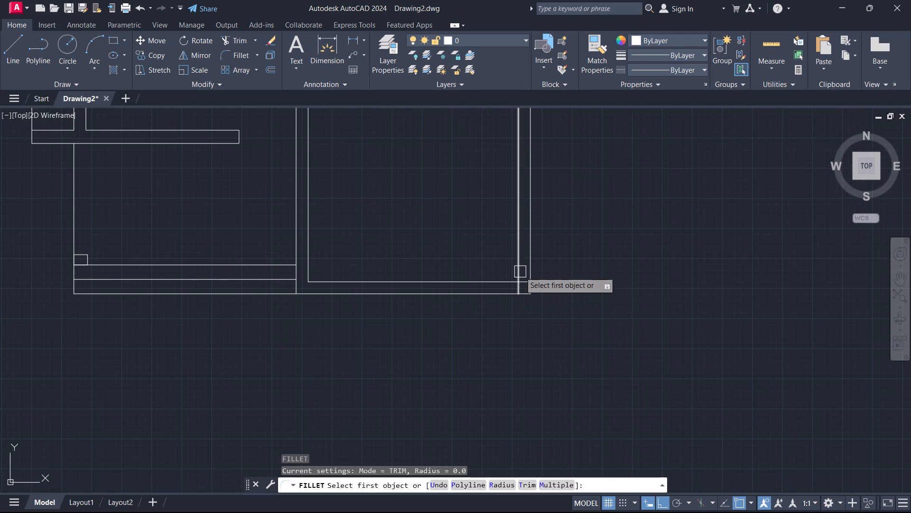
{"action": "left_click", "coordinate": [520, 271]}
{"action": "left_click", "coordinate": [497, 278]}
{"action": "key", "text": "Escape"}
Offset the outer left line of the narrow strip beside the lower-left room 3 to the right.
{"action": "scroll", "coordinate": [471, 235], "scroll_direction": "down", "scroll_amount": 2}
{"action": "middle_click_drag", "start_coordinate": [471, 235], "coordinate": [473, 313]}
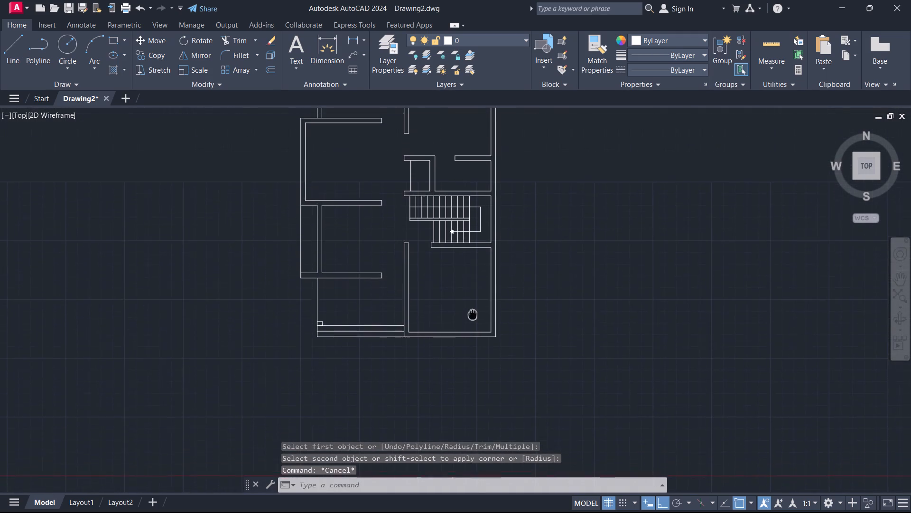
{"action": "middle_click_drag", "start_coordinate": [473, 313], "coordinate": [591, 383]}
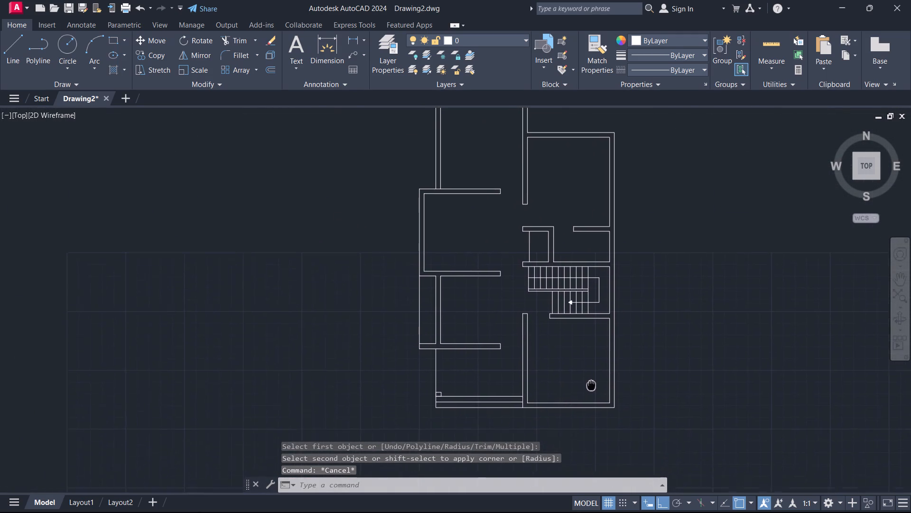
{"action": "middle_click_drag", "start_coordinate": [591, 383], "coordinate": [495, 350]}
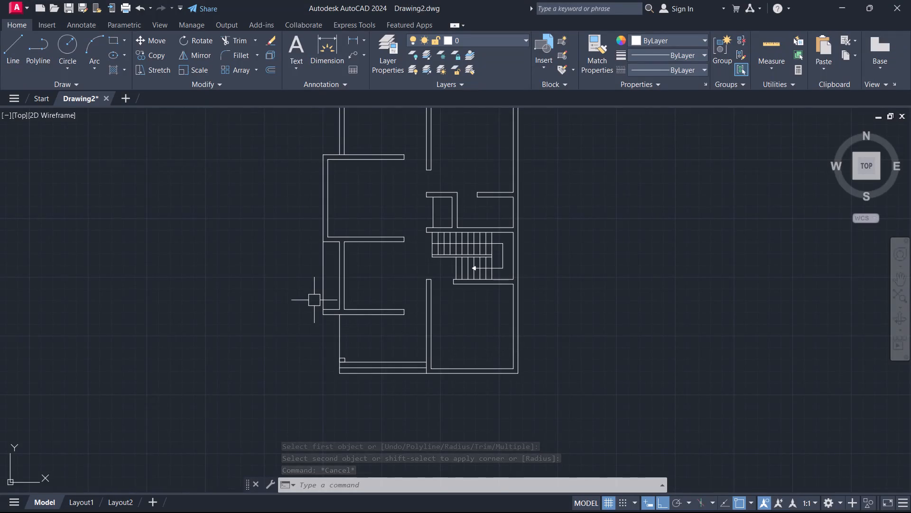
{"action": "scroll", "coordinate": [314, 276], "scroll_direction": "up", "scroll_amount": 3}
{"action": "type", "text": "O"}
{"action": "key", "text": "space"}
{"action": "key", "text": "3"}
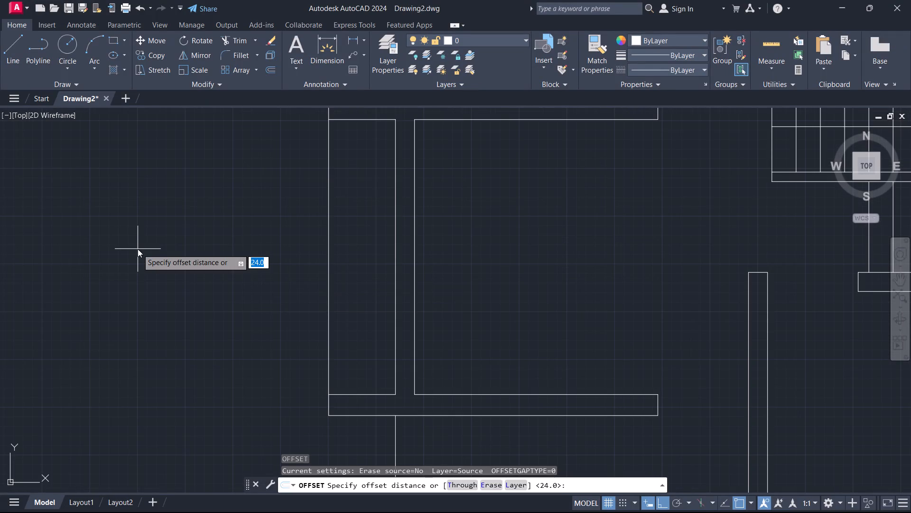
{"action": "key", "text": "Return"}
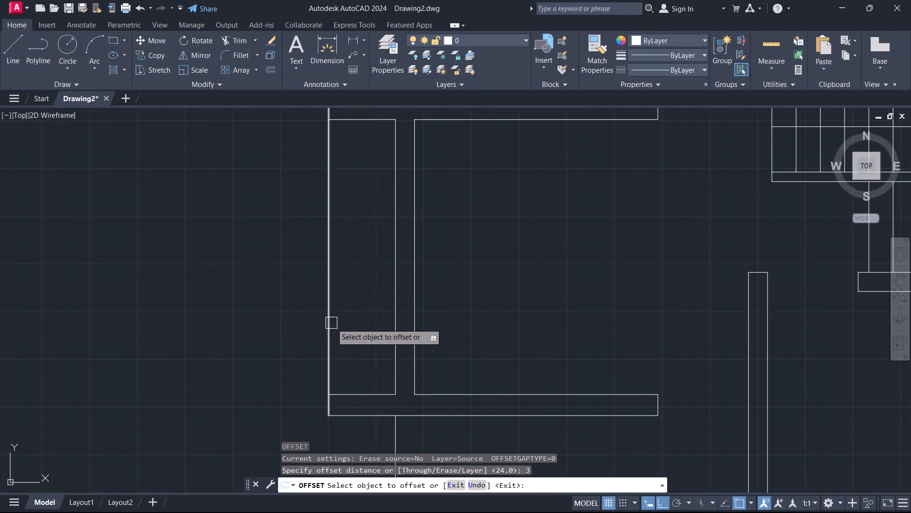
{"action": "left_click", "coordinate": [331, 323]}
{"action": "left_click", "coordinate": [355, 330]}
{"action": "key", "text": "Escape"}
Trim the ends of the offset line that run into the walls below and above the narrow strip.
{"action": "scroll", "coordinate": [353, 413], "scroll_direction": "up", "scroll_amount": 1}
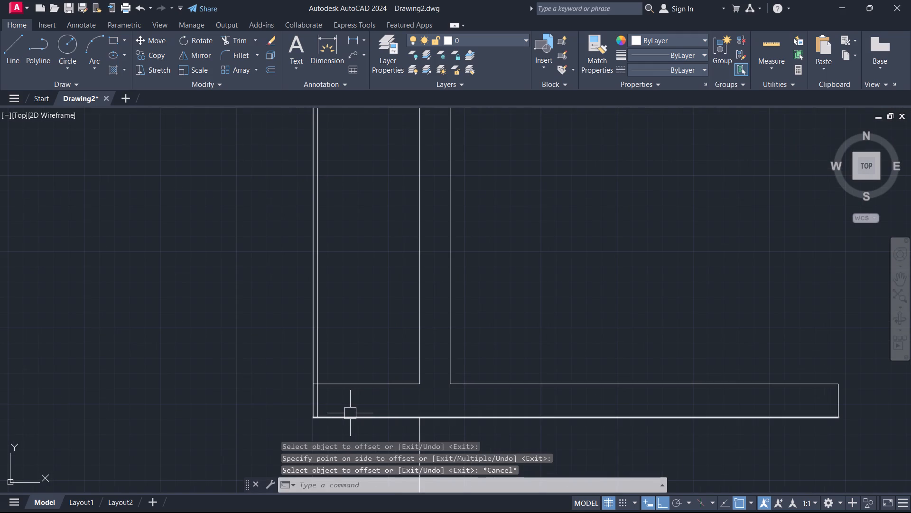
{"action": "type", "text": "TR"}
{"action": "key", "text": "space"}
{"action": "scroll", "coordinate": [333, 406], "scroll_direction": "up", "scroll_amount": 2}
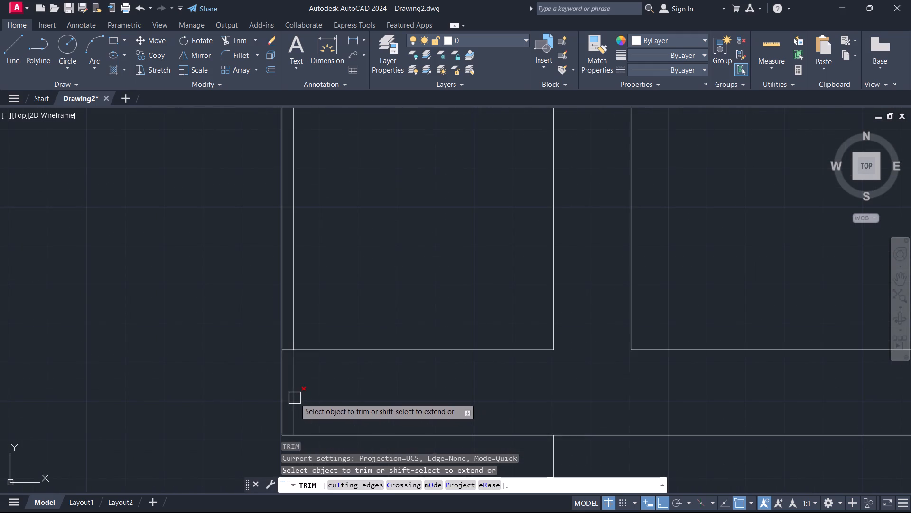
{"action": "left_click", "coordinate": [294, 398]}
{"action": "scroll", "coordinate": [322, 267], "scroll_direction": "up", "scroll_amount": 1}
{"action": "scroll", "coordinate": [322, 267], "scroll_direction": "down", "scroll_amount": 4}
{"action": "middle_click_drag", "start_coordinate": [322, 267], "coordinate": [322, 510]}
{"action": "middle_click_drag", "start_coordinate": [297, 175], "coordinate": [303, 200]}
{"action": "scroll", "coordinate": [297, 175], "scroll_direction": "down", "scroll_amount": 1}
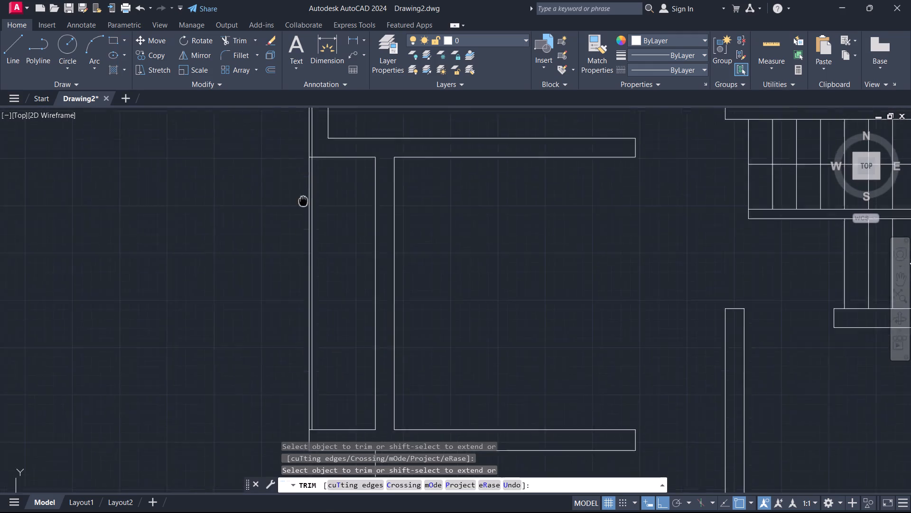
{"action": "middle_click_drag", "start_coordinate": [303, 200], "coordinate": [307, 382]}
{"action": "scroll", "coordinate": [311, 358], "scroll_direction": "up", "scroll_amount": 2}
{"action": "left_click", "coordinate": [320, 298]}
{"action": "key", "text": "Escape"}
Hatch the narrow strip left of the lower-left room with the ANSI31 pattern at scale 2.
{"action": "scroll", "coordinate": [327, 312], "scroll_direction": "down", "scroll_amount": 4}
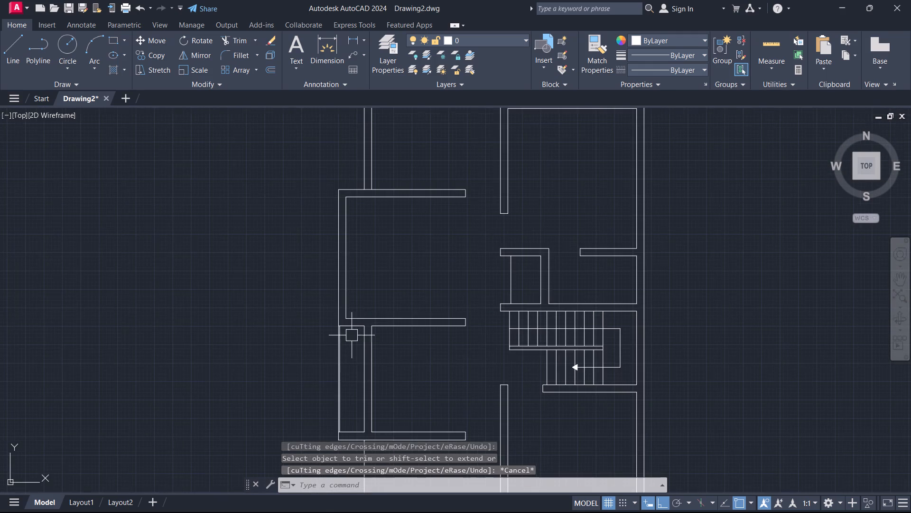
{"action": "middle_click_drag", "start_coordinate": [351, 355], "coordinate": [320, 257]}
{"action": "scroll", "coordinate": [321, 268], "scroll_direction": "up", "scroll_amount": 2}
{"action": "middle_click_drag", "start_coordinate": [346, 331], "coordinate": [352, 269]}
{"action": "scroll", "coordinate": [350, 273], "scroll_direction": "down", "scroll_amount": 1}
{"action": "type", "text": "H"}
{"action": "key", "text": "space"}
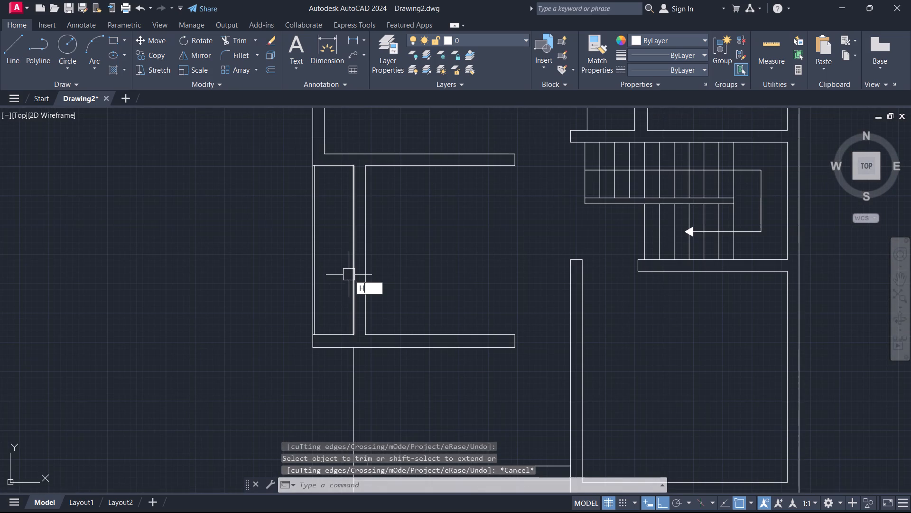
{"action": "left_click", "coordinate": [242, 71]}
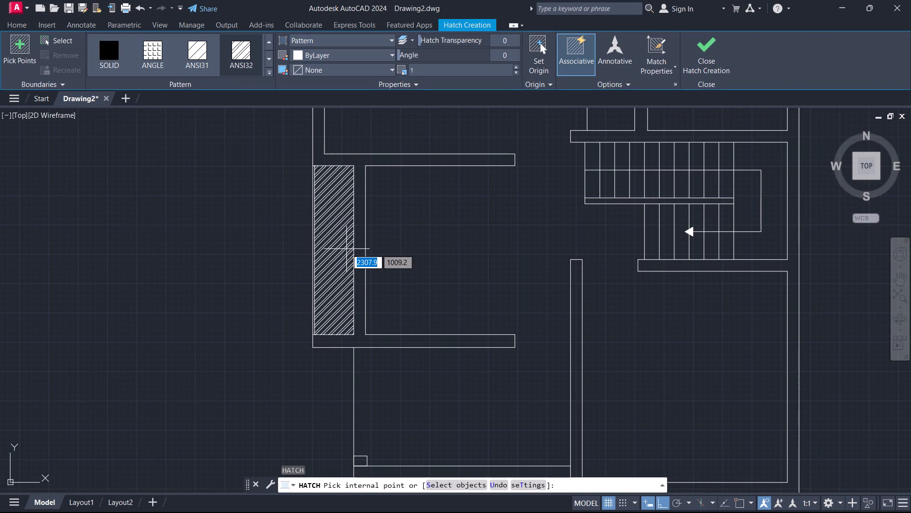
{"action": "left_click", "coordinate": [185, 57]}
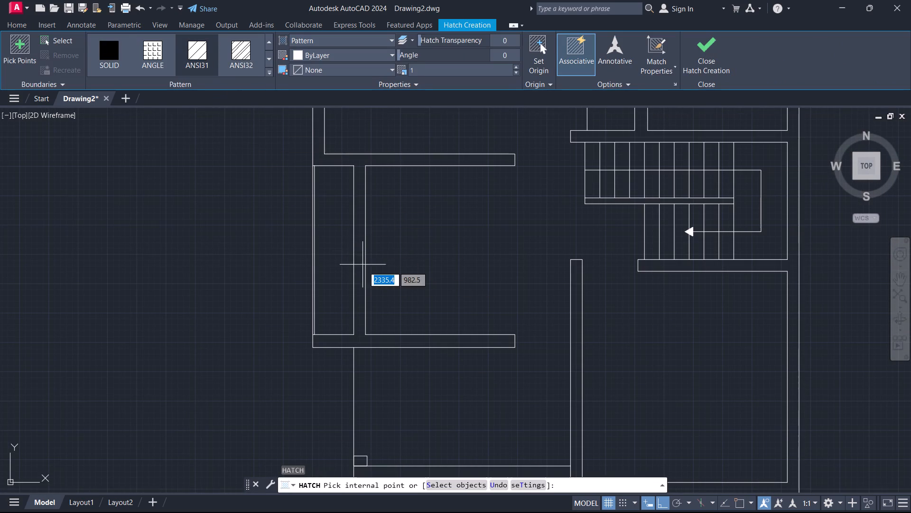
{"action": "left_click", "coordinate": [343, 259]}
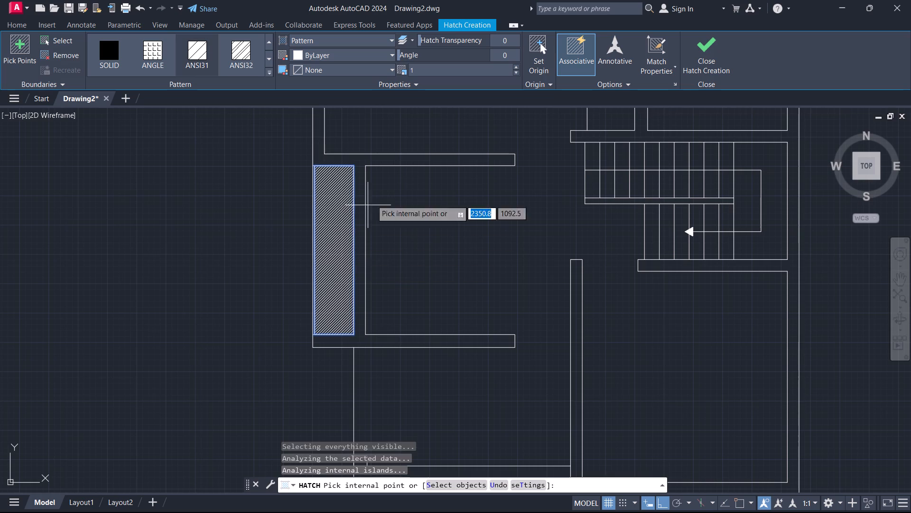
{"action": "left_click", "coordinate": [434, 72]}
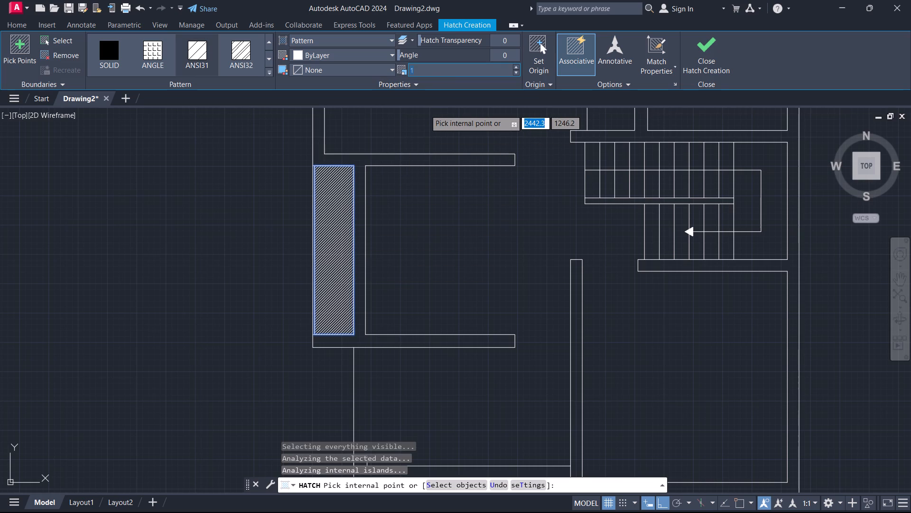
{"action": "key", "text": "2"}
{"action": "key", "text": "Return"}
{"action": "left_click", "coordinate": [701, 47]}
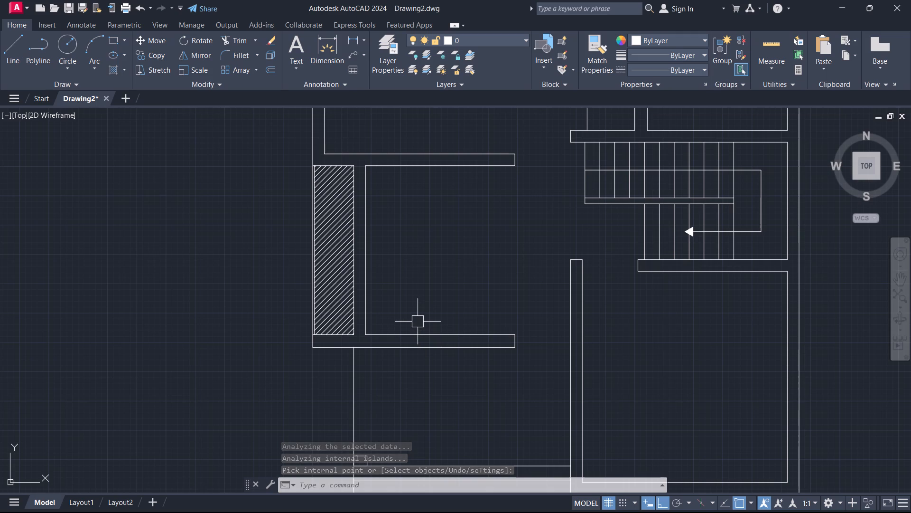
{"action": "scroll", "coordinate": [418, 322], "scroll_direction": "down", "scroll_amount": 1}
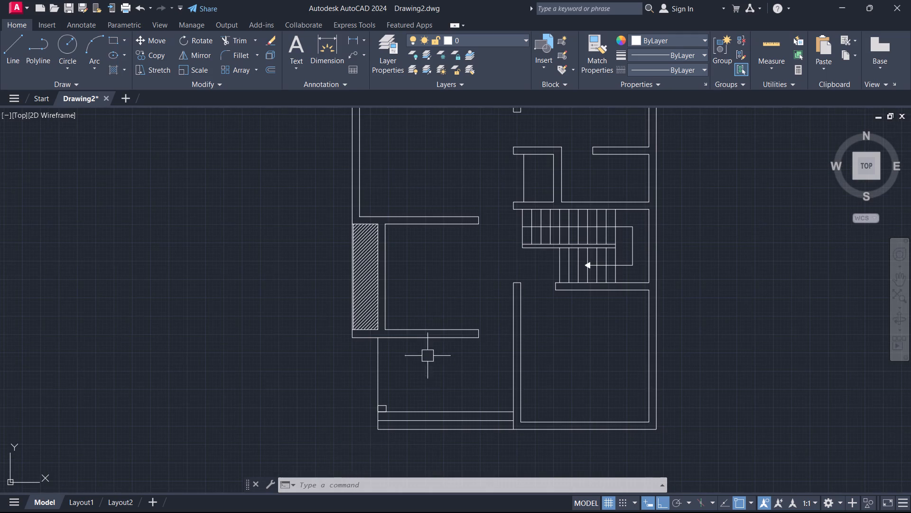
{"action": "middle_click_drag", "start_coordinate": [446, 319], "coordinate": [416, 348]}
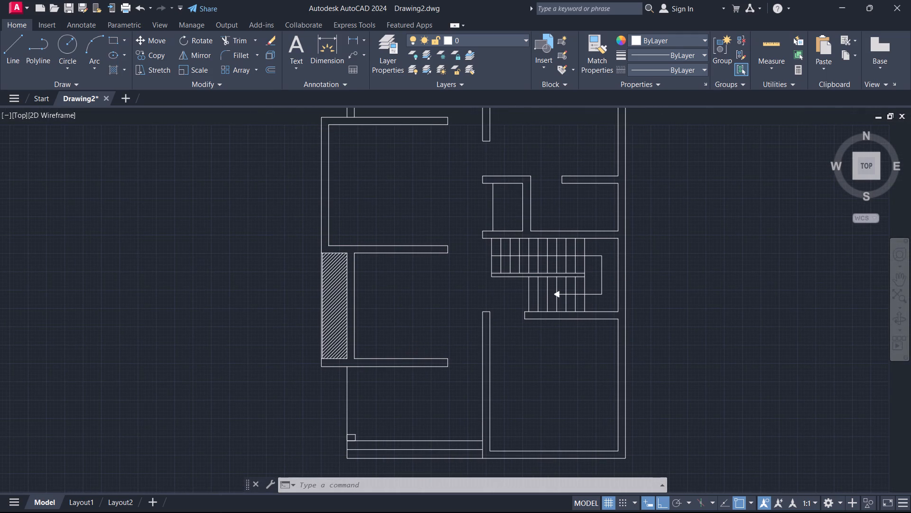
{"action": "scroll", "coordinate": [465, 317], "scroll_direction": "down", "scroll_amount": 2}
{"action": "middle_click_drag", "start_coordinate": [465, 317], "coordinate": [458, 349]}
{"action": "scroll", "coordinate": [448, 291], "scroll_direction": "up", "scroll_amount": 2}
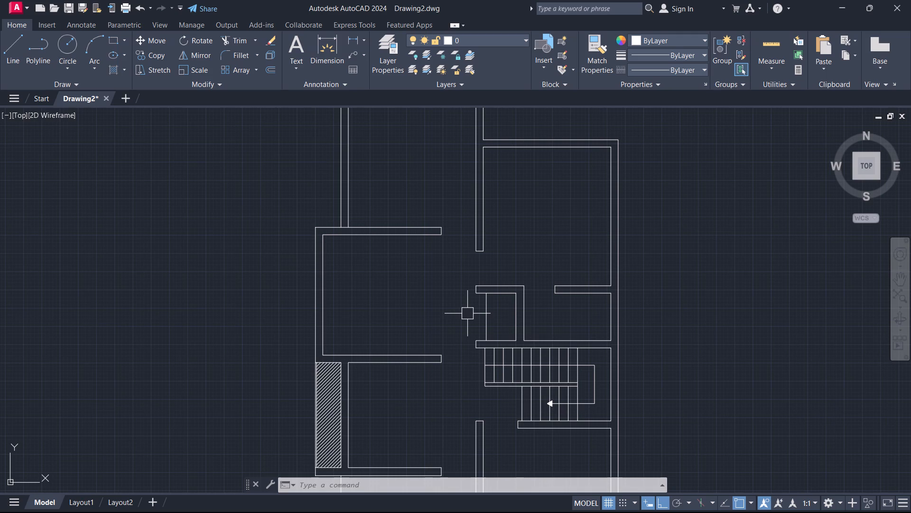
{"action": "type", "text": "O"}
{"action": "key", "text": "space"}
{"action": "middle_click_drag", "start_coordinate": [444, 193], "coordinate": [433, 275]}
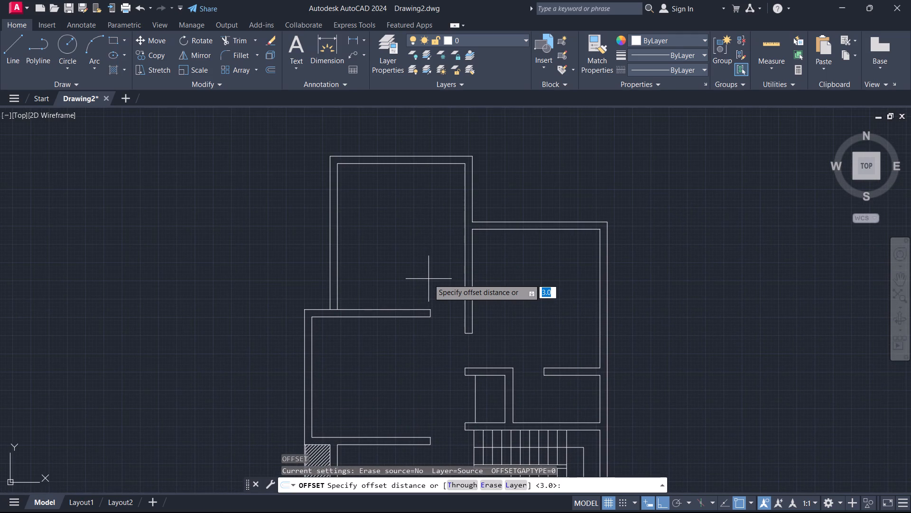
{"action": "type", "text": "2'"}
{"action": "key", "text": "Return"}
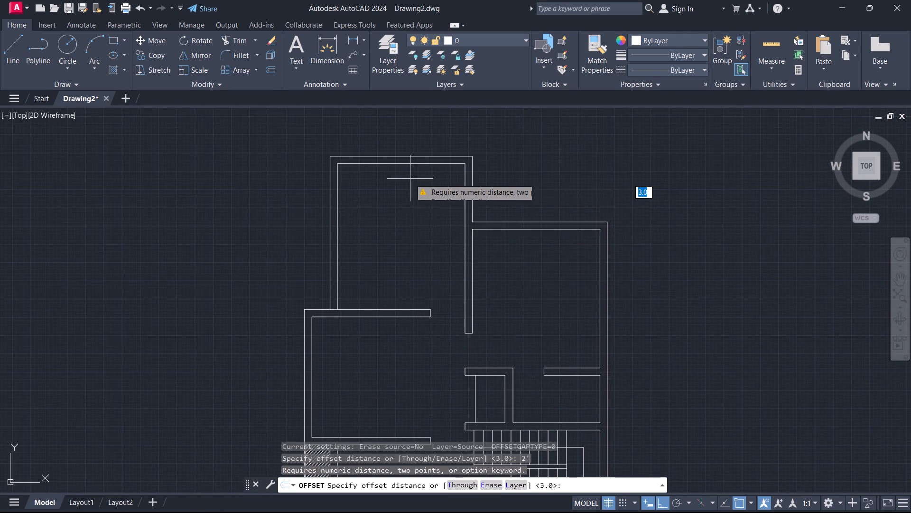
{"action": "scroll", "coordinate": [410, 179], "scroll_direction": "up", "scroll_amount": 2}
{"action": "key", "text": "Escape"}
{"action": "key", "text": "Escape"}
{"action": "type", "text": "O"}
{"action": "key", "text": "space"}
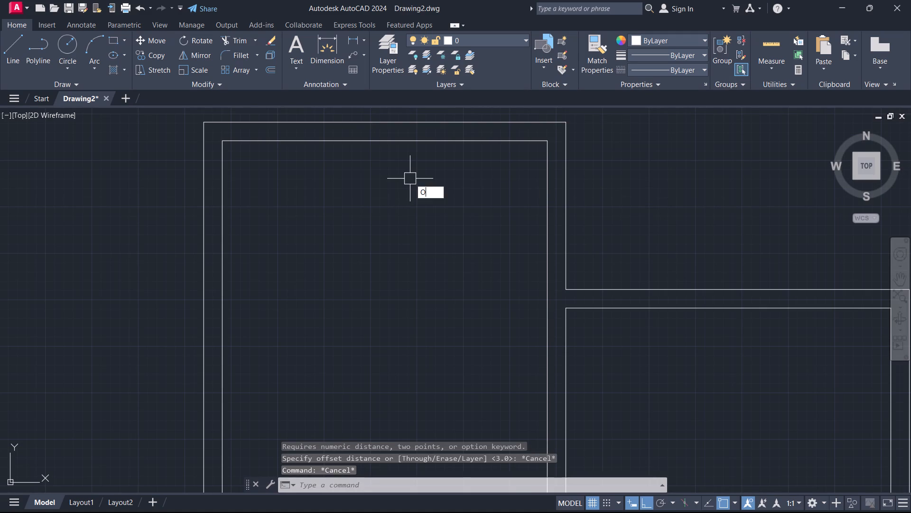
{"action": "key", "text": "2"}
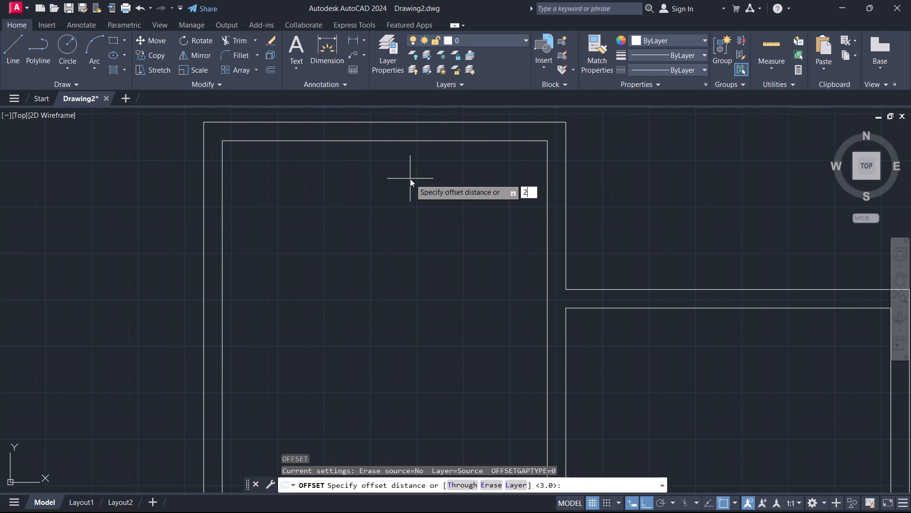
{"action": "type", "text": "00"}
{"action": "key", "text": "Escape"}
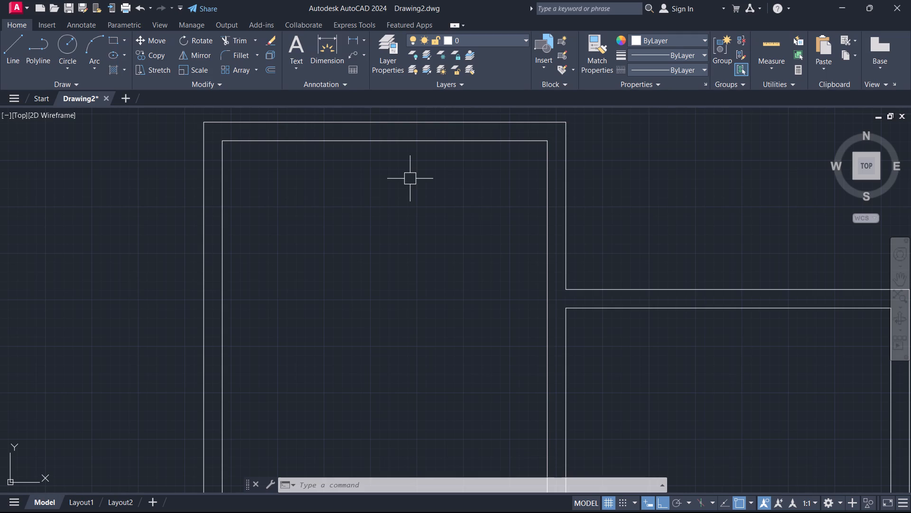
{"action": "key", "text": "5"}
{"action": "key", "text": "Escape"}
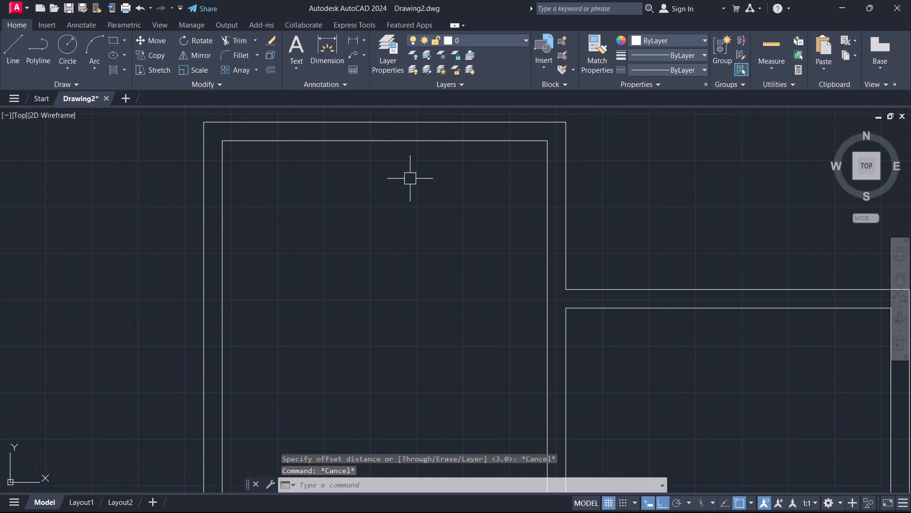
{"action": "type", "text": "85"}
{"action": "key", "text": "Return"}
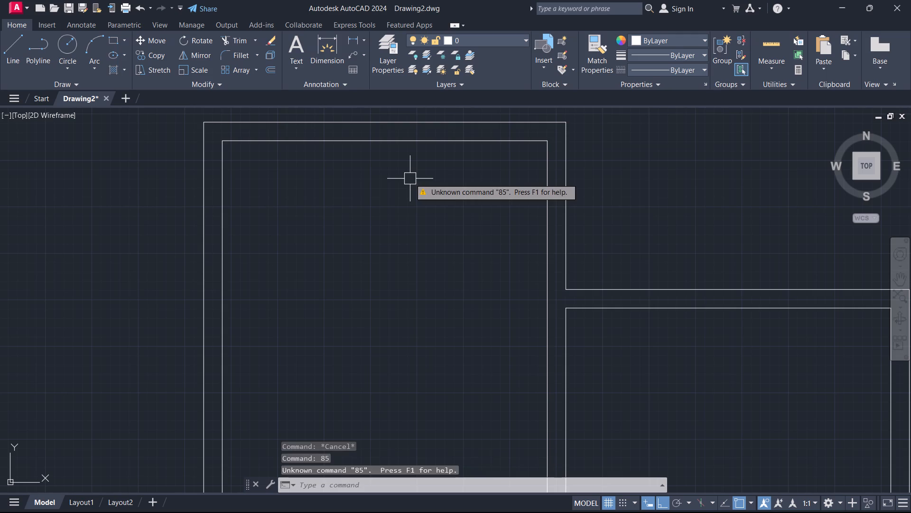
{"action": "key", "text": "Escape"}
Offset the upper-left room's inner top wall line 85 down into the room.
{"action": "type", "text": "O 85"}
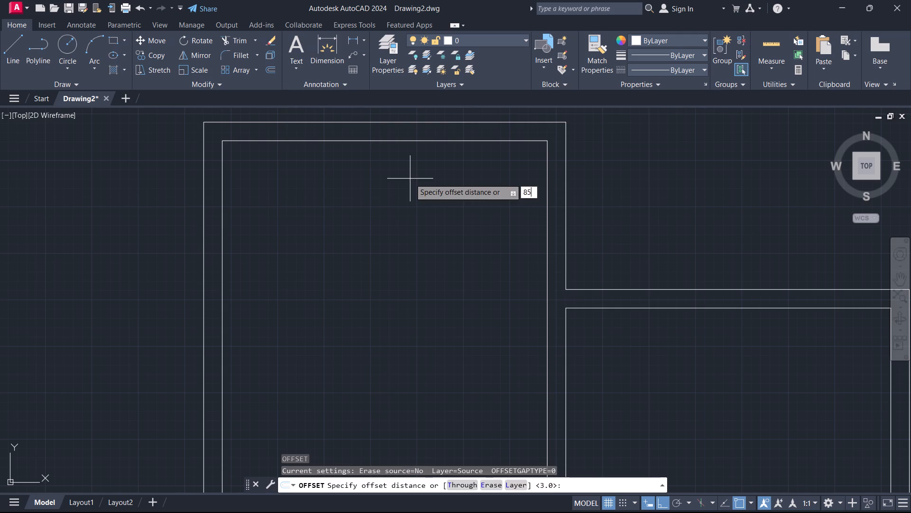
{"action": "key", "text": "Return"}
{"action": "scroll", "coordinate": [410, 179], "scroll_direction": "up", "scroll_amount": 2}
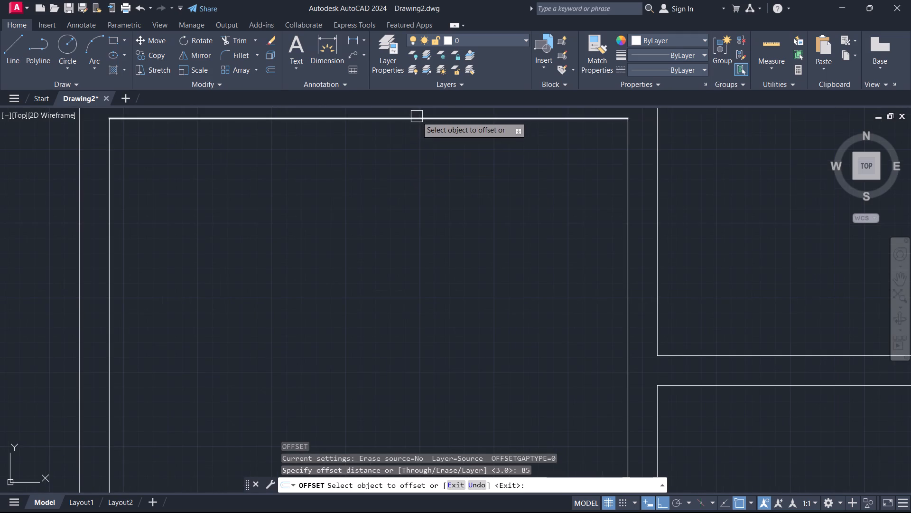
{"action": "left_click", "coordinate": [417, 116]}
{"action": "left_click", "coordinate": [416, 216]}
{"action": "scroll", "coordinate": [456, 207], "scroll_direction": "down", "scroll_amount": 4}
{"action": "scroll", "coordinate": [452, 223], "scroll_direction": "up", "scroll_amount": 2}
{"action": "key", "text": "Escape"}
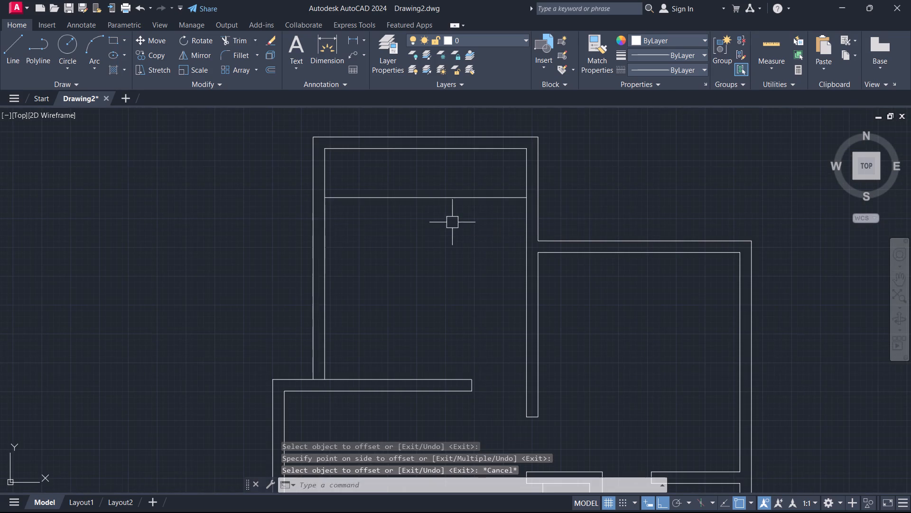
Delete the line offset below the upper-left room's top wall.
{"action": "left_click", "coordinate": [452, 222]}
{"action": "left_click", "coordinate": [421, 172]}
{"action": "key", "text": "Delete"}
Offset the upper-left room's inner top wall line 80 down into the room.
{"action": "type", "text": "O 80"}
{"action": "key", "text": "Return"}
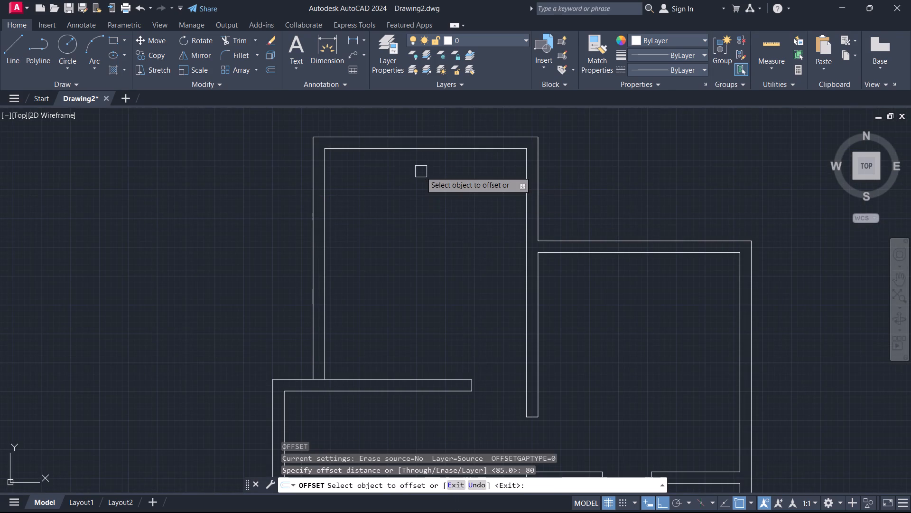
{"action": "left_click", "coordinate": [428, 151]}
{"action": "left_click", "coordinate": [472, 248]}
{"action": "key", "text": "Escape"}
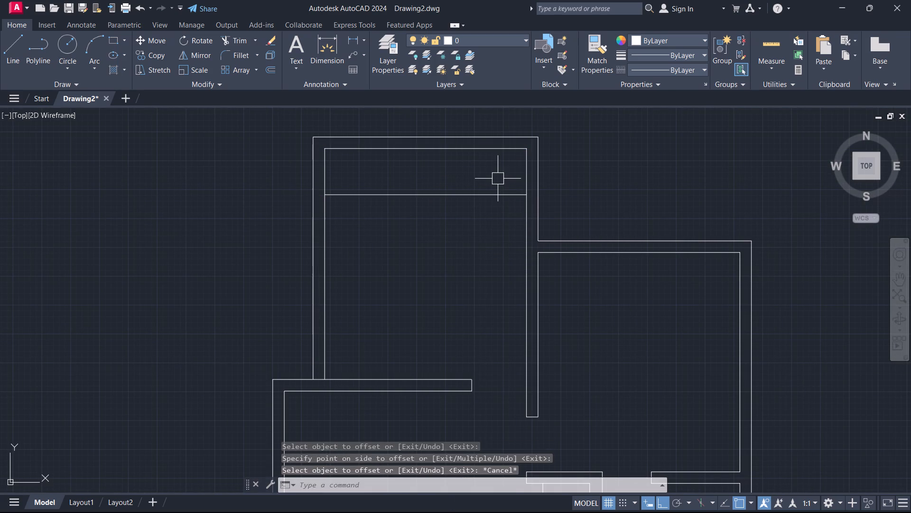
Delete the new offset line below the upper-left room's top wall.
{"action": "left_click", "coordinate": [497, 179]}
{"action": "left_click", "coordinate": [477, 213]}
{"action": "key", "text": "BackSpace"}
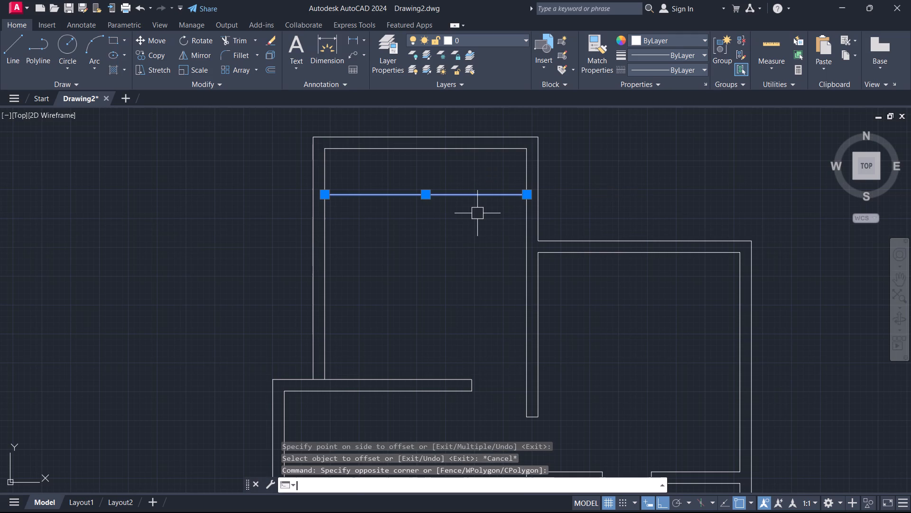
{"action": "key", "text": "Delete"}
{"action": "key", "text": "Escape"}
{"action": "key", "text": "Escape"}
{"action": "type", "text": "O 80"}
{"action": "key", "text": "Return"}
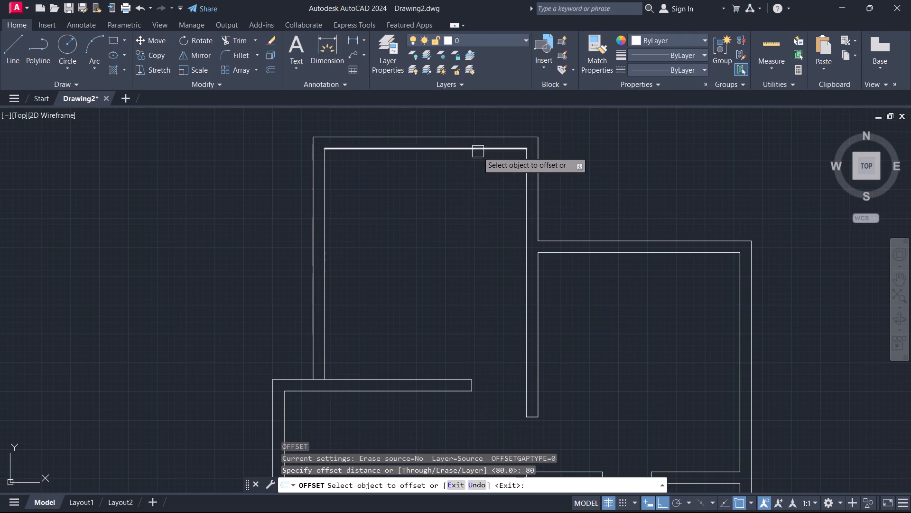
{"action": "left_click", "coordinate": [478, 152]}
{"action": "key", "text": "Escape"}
Offset the upper-left room's inner top wall line 75 down into the room.
{"action": "type", "text": "O 75"}
{"action": "key", "text": "Return"}
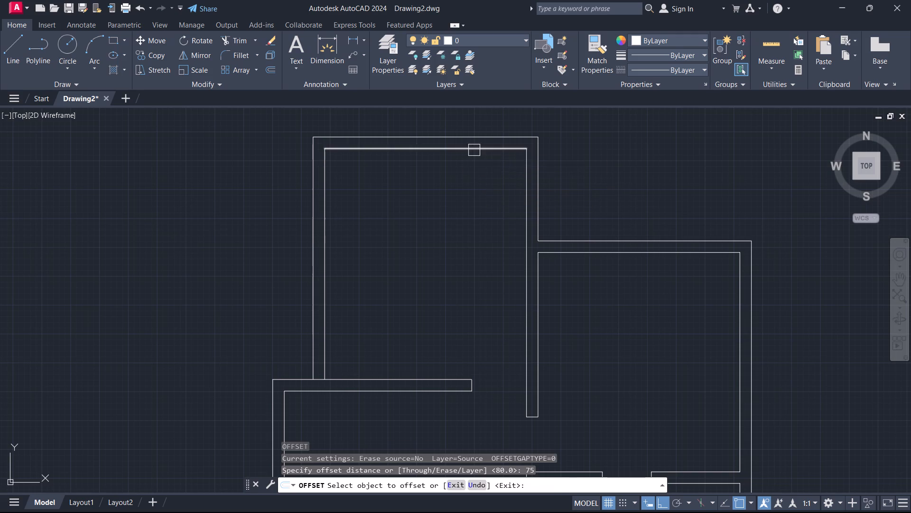
{"action": "left_click", "coordinate": [474, 150]}
{"action": "left_click", "coordinate": [491, 196]}
{"action": "key", "text": "Escape"}
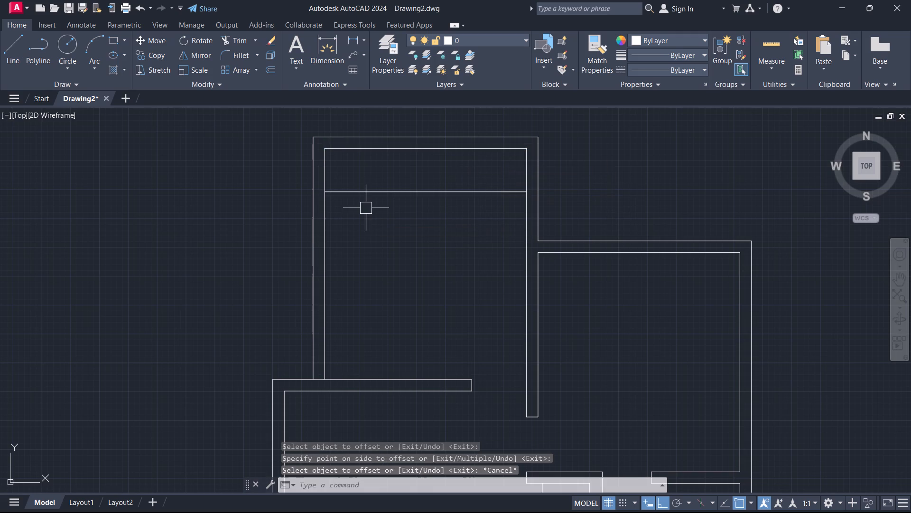
{"action": "left_click", "coordinate": [367, 207]}
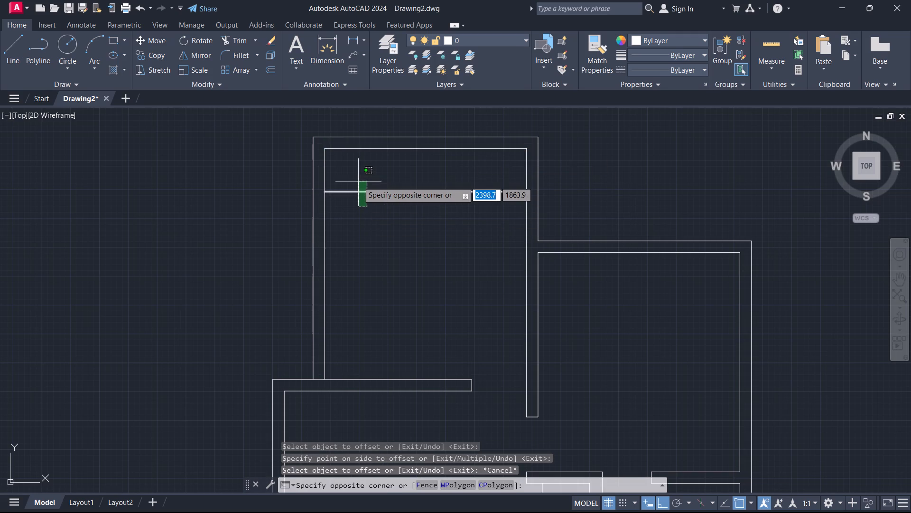
{"action": "left_click", "coordinate": [358, 181]}
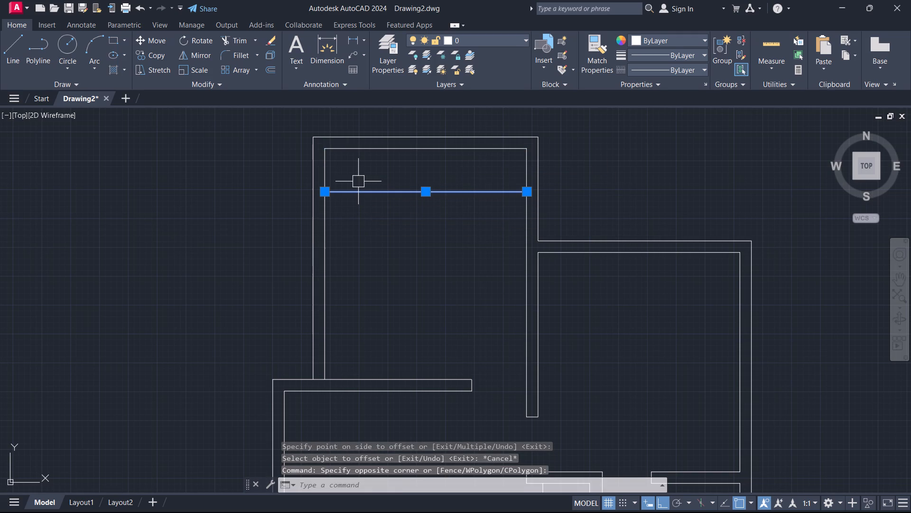
{"action": "key", "text": "Escape"}
Offset the upper-left room's inner top wall line 60 down into the room as a second parallel line.
{"action": "type", "text": "O 60"}
{"action": "key", "text": "Return"}
{"action": "left_click_drag", "start_coordinate": [392, 151], "coordinate": [401, 160]}
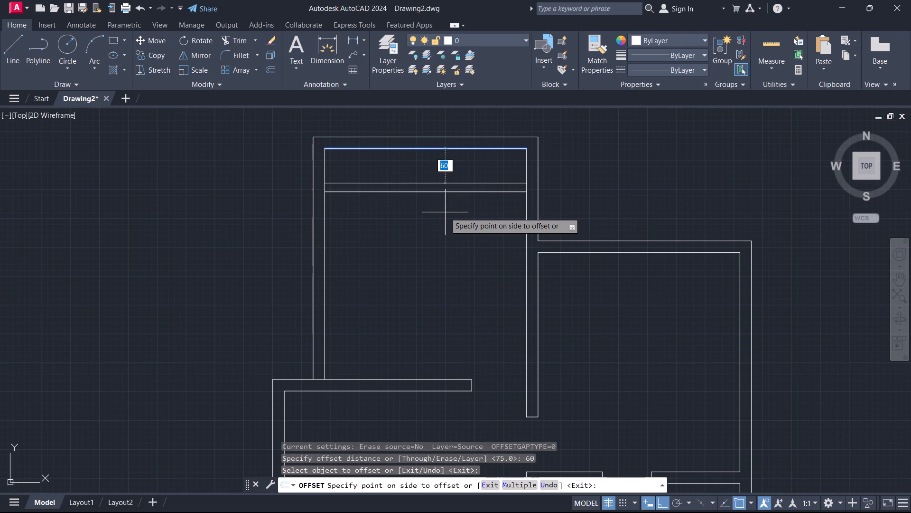
{"action": "left_click", "coordinate": [445, 212]}
{"action": "key", "text": "Escape"}
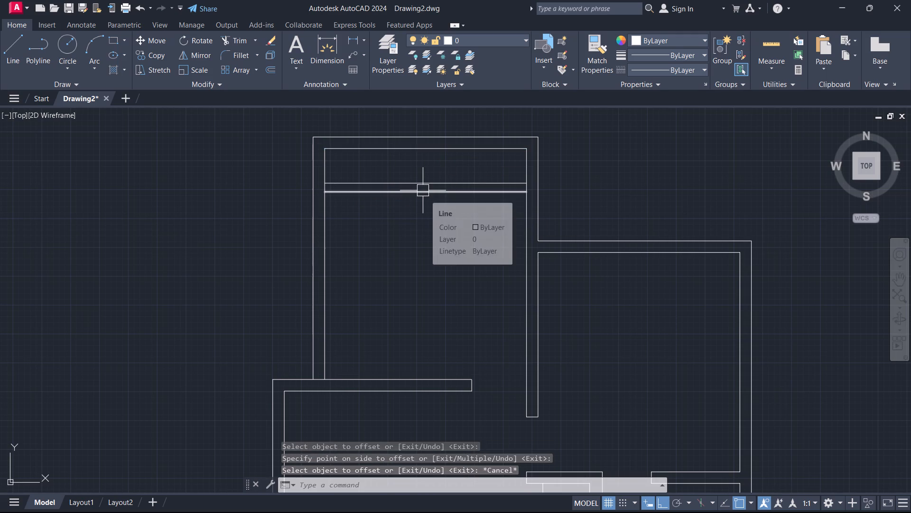
Offset the upper-left room's inner left wall line 95 to the right.
{"action": "type", "text": "O"}
{"action": "key", "text": "space"}
{"action": "type", "text": "95"}
{"action": "key", "text": "Return"}
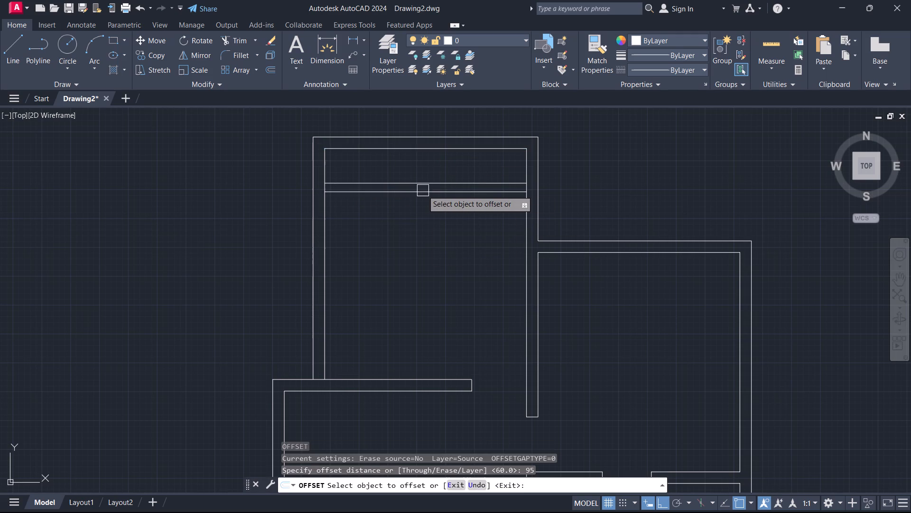
{"action": "left_click", "coordinate": [331, 171]}
{"action": "left_click_drag", "start_coordinate": [326, 170], "coordinate": [327, 170]}
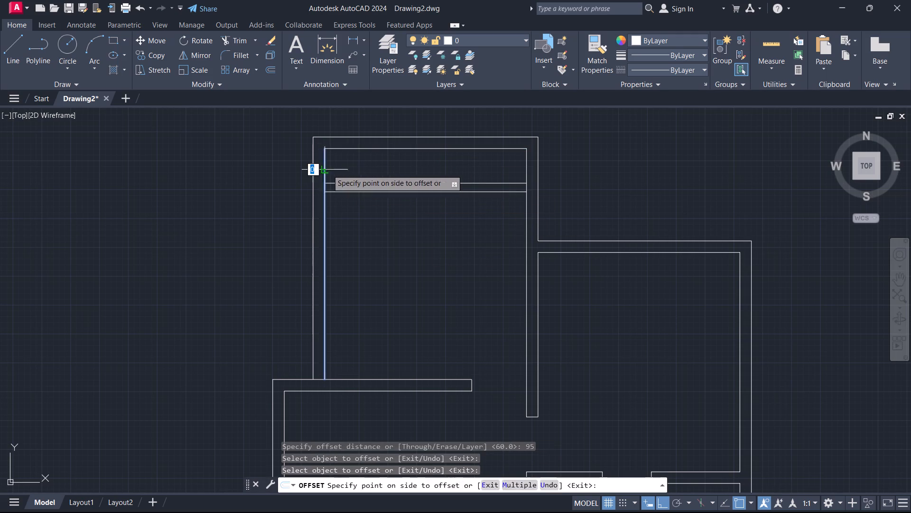
{"action": "left_click_drag", "start_coordinate": [327, 170], "coordinate": [342, 172]}
{"action": "left_click", "coordinate": [420, 180]}
{"action": "key", "text": "Escape"}
Trim the offset lines to leave a 95 by 75 box in the room's upper-left corner and a 60-deep strip beside it.
{"action": "type", "text": "TR"}
{"action": "key", "text": "space"}
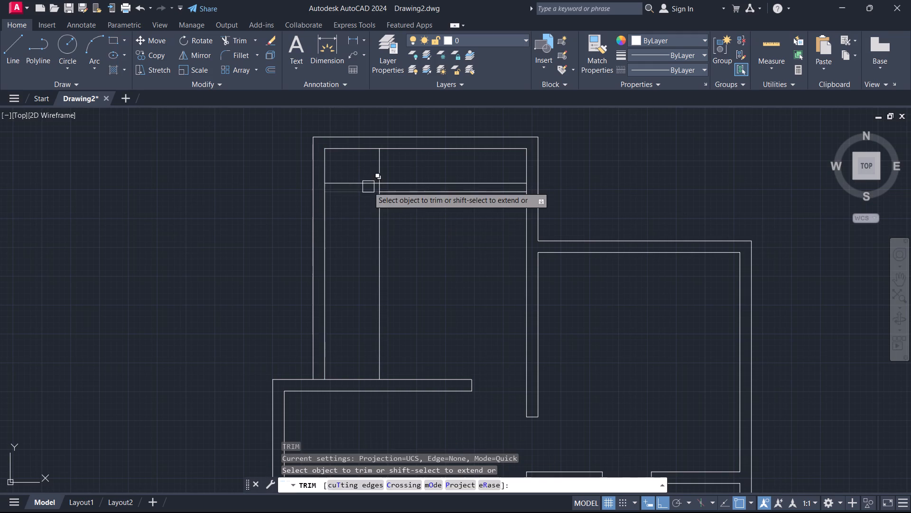
{"action": "left_click", "coordinate": [368, 182]}
{"action": "left_click", "coordinate": [410, 194]}
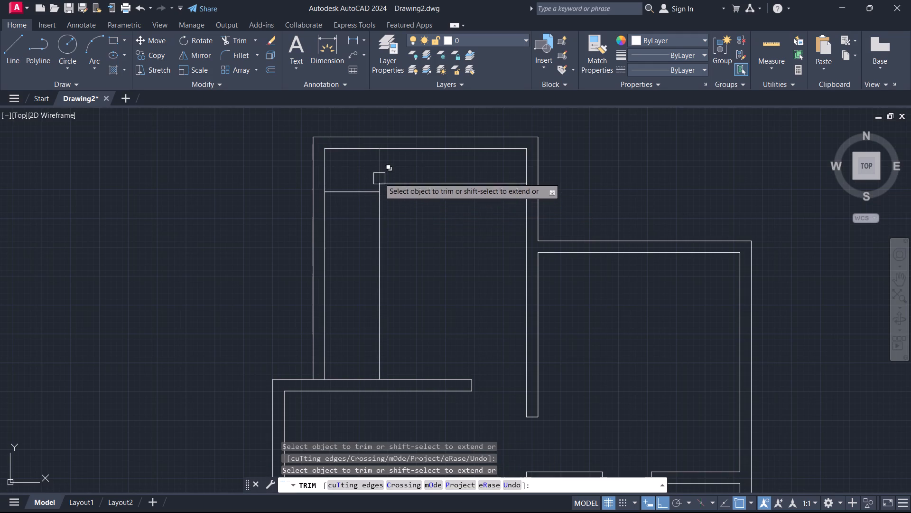
{"action": "left_click", "coordinate": [386, 212]}
{"action": "left_click", "coordinate": [362, 224]}
{"action": "key", "text": "Escape"}
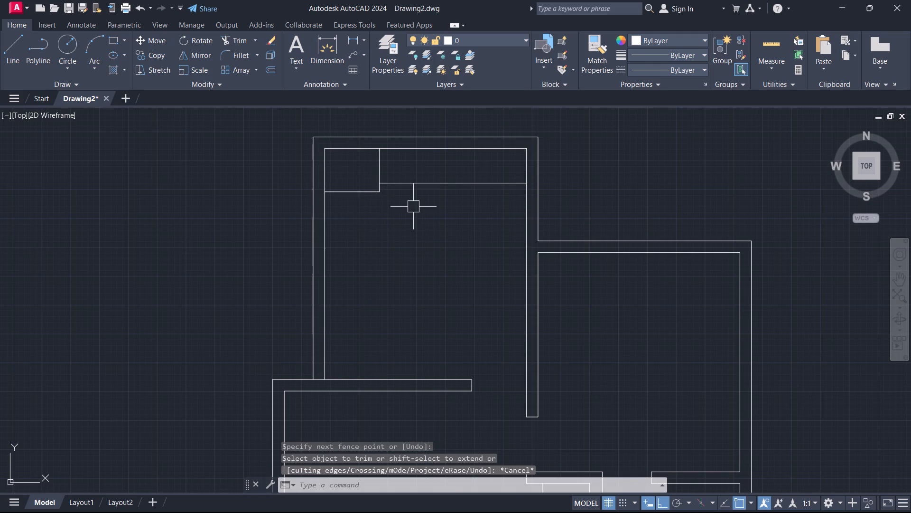
Check the depth of the strip between its front line and the upper-left room's inner top wall line.
{"action": "type", "text": "O 70"}
{"action": "key", "text": "Escape"}
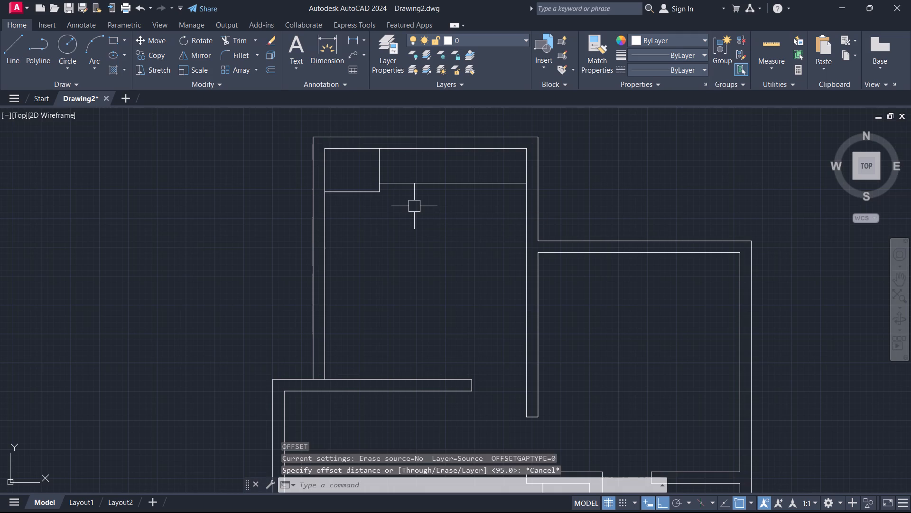
{"action": "type", "text": "DI"}
{"action": "key", "text": "space"}
{"action": "left_click", "coordinate": [414, 184]}
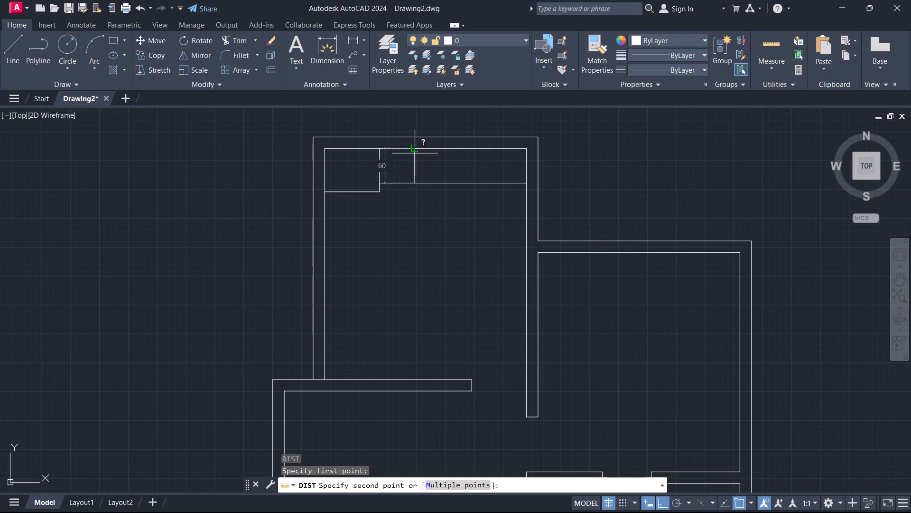
{"action": "key", "text": "Escape"}
Offset the upper-left room's inner right wall line 60 to the left.
{"action": "type", "text": "O 60"}
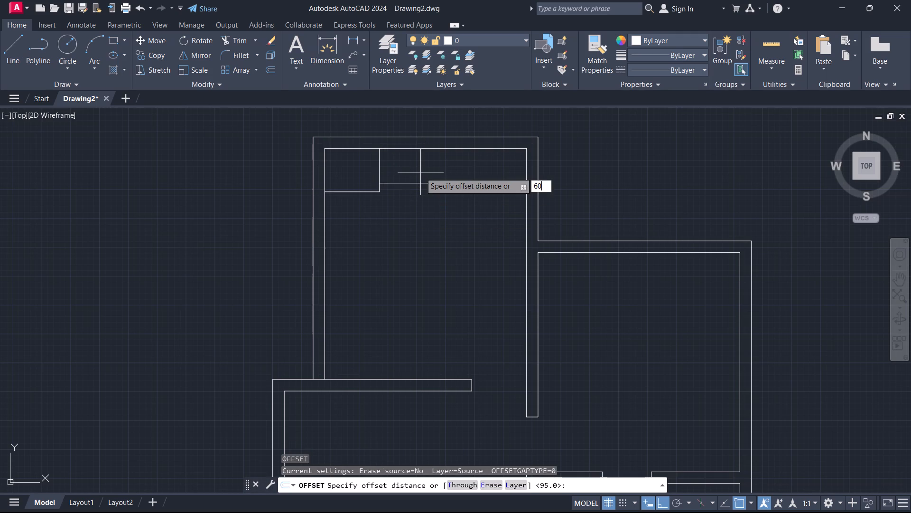
{"action": "key", "text": "Return"}
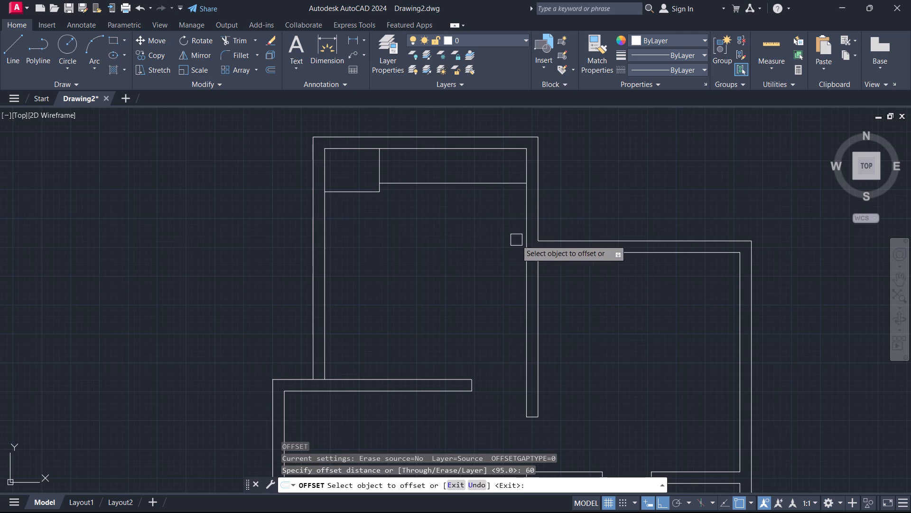
{"action": "left_click", "coordinate": [523, 244]}
{"action": "left_click", "coordinate": [483, 259]}
{"action": "key", "text": "Escape"}
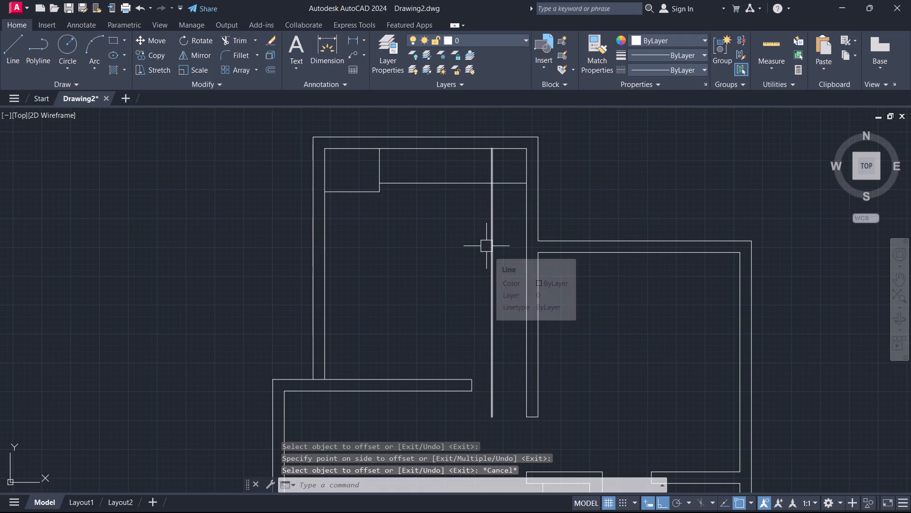
Draw a horizontal line from the new offset line to the inner right wall line, partway down the upper-left room.
{"action": "key", "text": "l"}
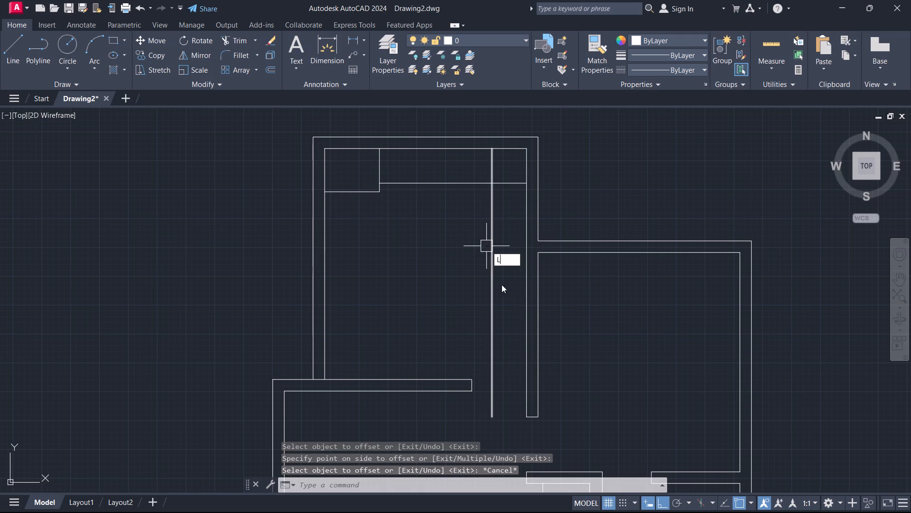
{"action": "key", "text": "space"}
{"action": "left_click", "coordinate": [494, 306]}
{"action": "left_click", "coordinate": [530, 304]}
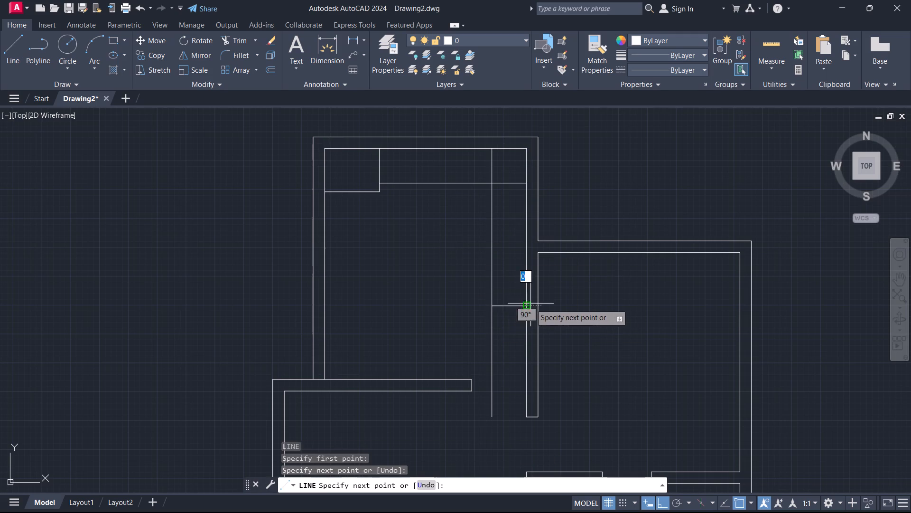
{"action": "key", "text": "Escape"}
Trim the vertical line below the short horizontal line and the overlapping ends at the corner to form an L-shaped counter.
{"action": "key", "text": "t"}
{"action": "key", "text": "r"}
{"action": "key", "text": "space"}
{"action": "left_click_drag", "start_coordinate": [511, 324], "coordinate": [504, 324]}
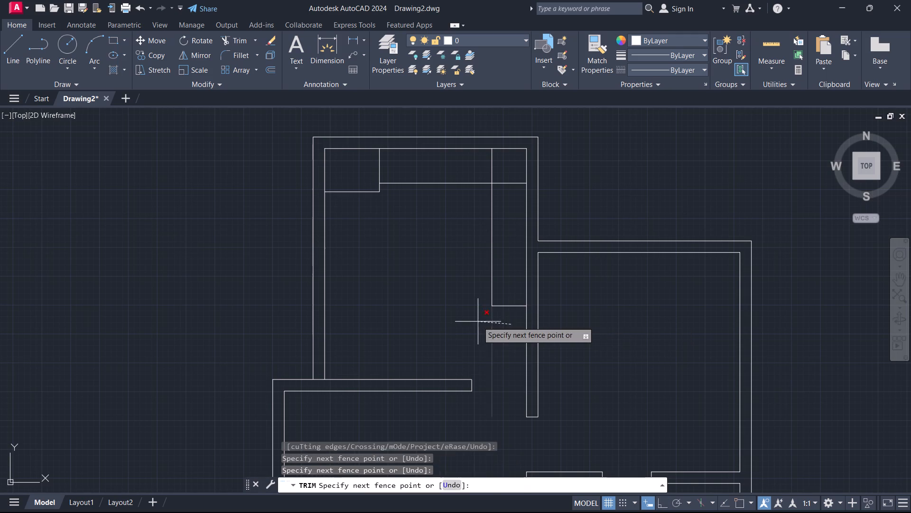
{"action": "left_click", "coordinate": [478, 322]}
{"action": "left_click_drag", "start_coordinate": [510, 216], "coordinate": [483, 167]}
{"action": "key", "text": "Escape"}
Draw a small door jamb about 7.7 by 10 from the midpoint of the wall end at the upper-left room's doorway.
{"action": "scroll", "coordinate": [512, 289], "scroll_direction": "down", "scroll_amount": 2}
{"action": "middle_click_drag", "start_coordinate": [501, 305], "coordinate": [500, 243]}
{"action": "scroll", "coordinate": [500, 243], "scroll_direction": "up", "scroll_amount": 2}
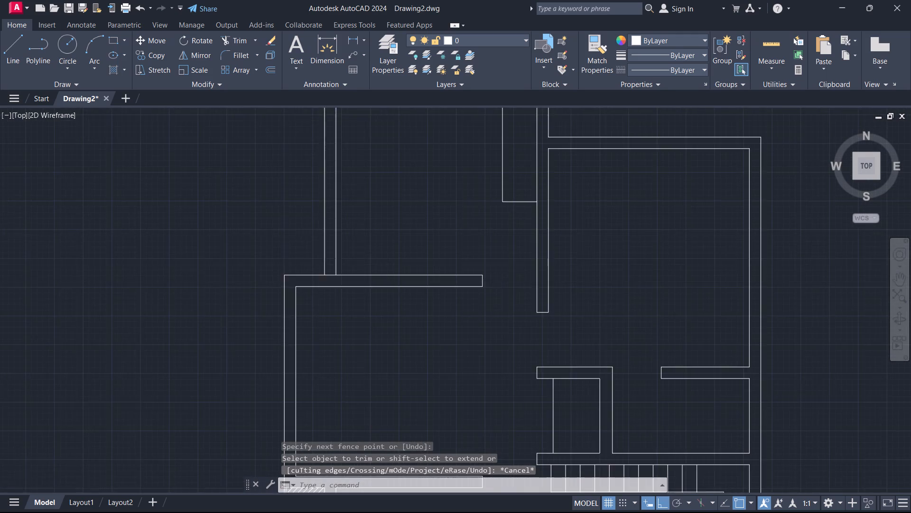
{"action": "scroll", "coordinate": [504, 291], "scroll_direction": "up", "scroll_amount": 1}
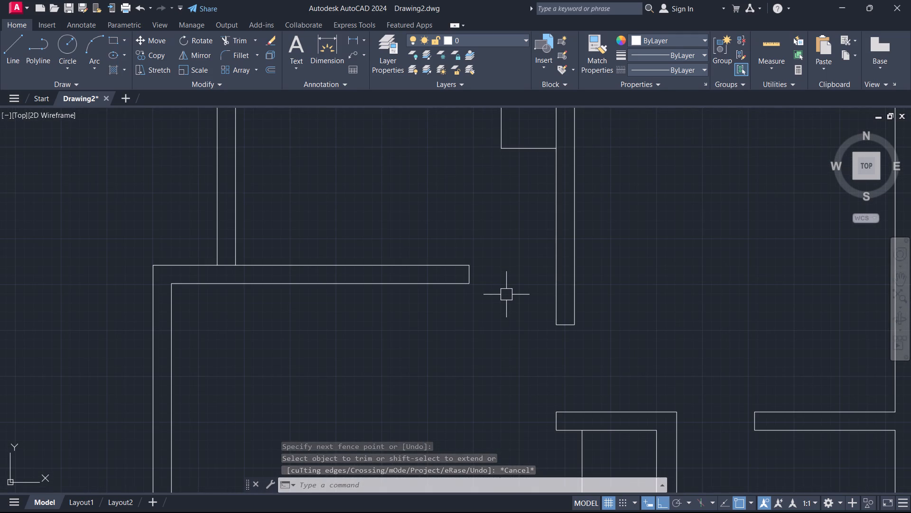
{"action": "scroll", "coordinate": [505, 294], "scroll_direction": "up", "scroll_amount": 4}
{"action": "scroll", "coordinate": [395, 235], "scroll_direction": "down", "scroll_amount": 1}
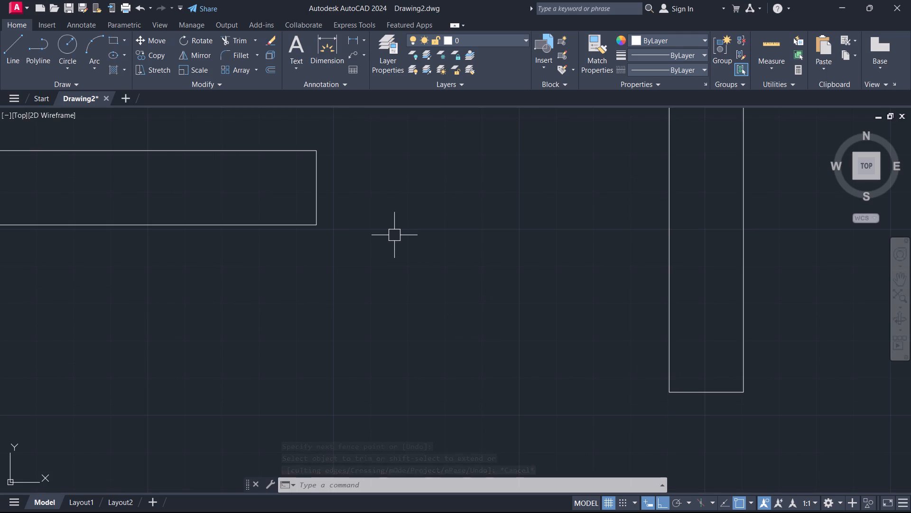
{"action": "key", "text": "l"}
{"action": "key", "text": "space"}
{"action": "left_click", "coordinate": [318, 191]}
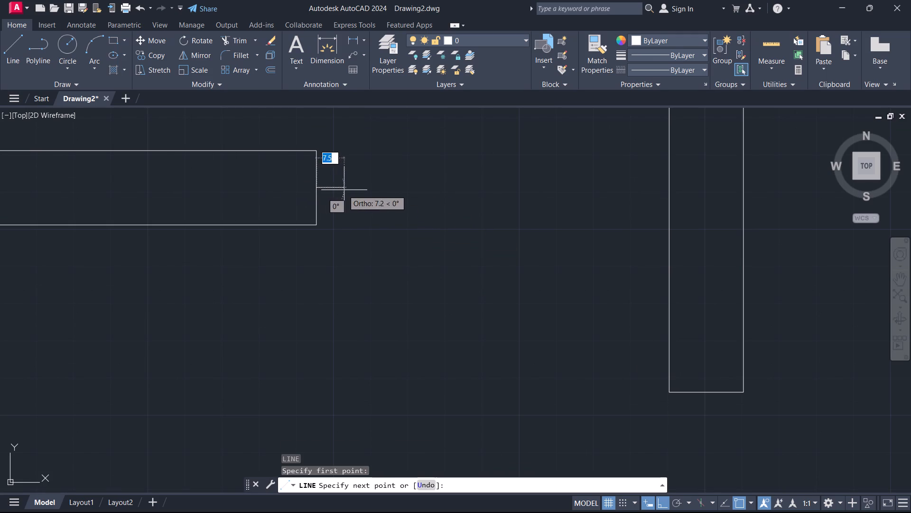
{"action": "left_click", "coordinate": [345, 190]}
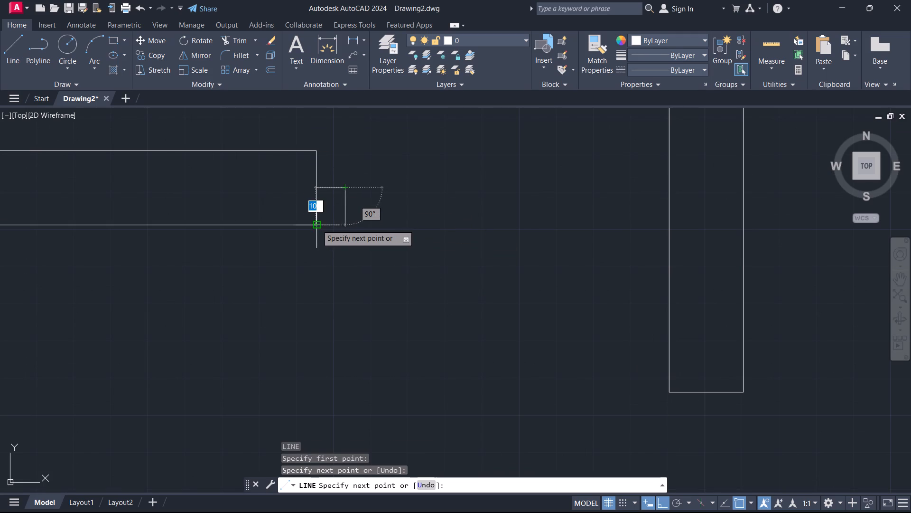
{"action": "left_click", "coordinate": [346, 226]}
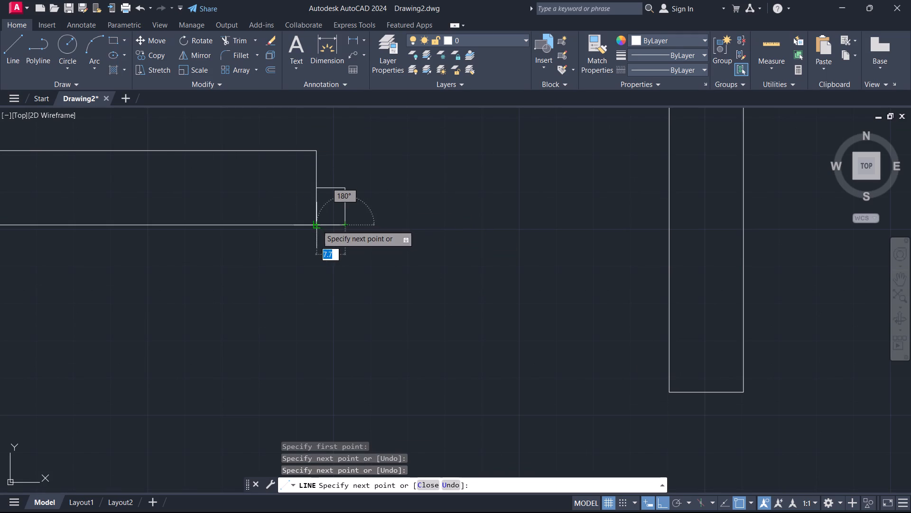
{"action": "left_click", "coordinate": [317, 225]}
{"action": "key", "text": "Escape"}
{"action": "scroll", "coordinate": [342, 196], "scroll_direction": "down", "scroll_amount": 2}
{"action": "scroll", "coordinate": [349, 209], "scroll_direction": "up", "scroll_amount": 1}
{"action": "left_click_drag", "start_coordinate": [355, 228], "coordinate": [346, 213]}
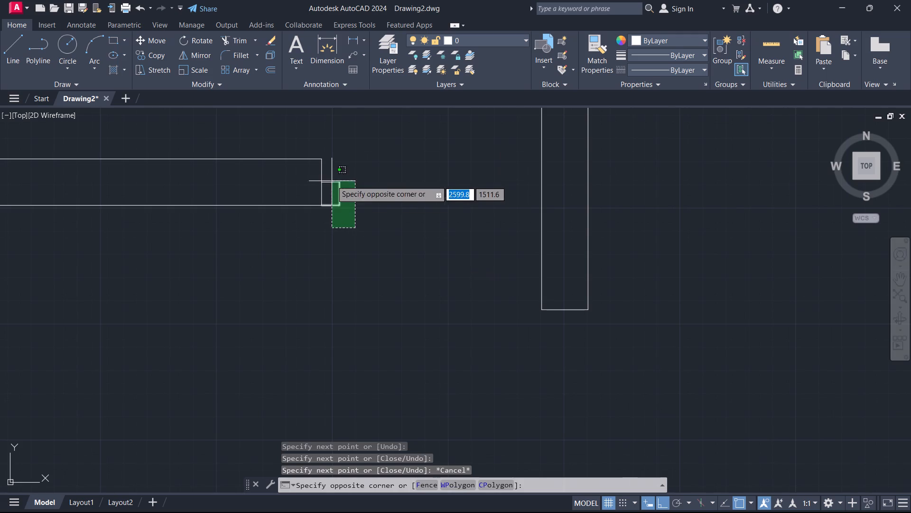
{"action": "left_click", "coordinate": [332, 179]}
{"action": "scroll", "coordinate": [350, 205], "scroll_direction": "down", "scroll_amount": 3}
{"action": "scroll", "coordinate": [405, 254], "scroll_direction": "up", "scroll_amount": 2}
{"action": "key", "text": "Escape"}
Copy the three jamb lines horizontally across the doorway to the near face line of the opposite vertical wall.
{"action": "scroll", "coordinate": [354, 218], "scroll_direction": "down", "scroll_amount": 1}
{"action": "middle_click_drag", "start_coordinate": [353, 217], "coordinate": [457, 362]}
{"action": "scroll", "coordinate": [457, 363], "scroll_direction": "down", "scroll_amount": 1}
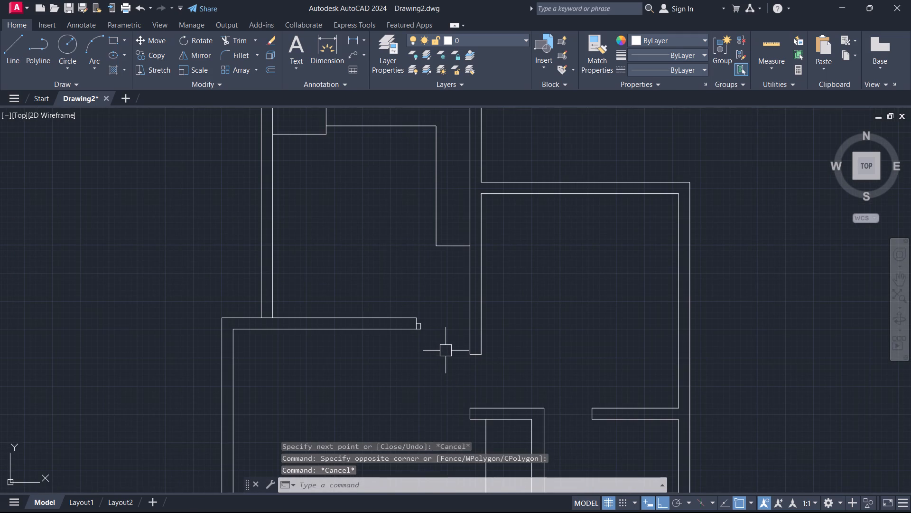
{"action": "scroll", "coordinate": [444, 346], "scroll_direction": "up", "scroll_amount": 3}
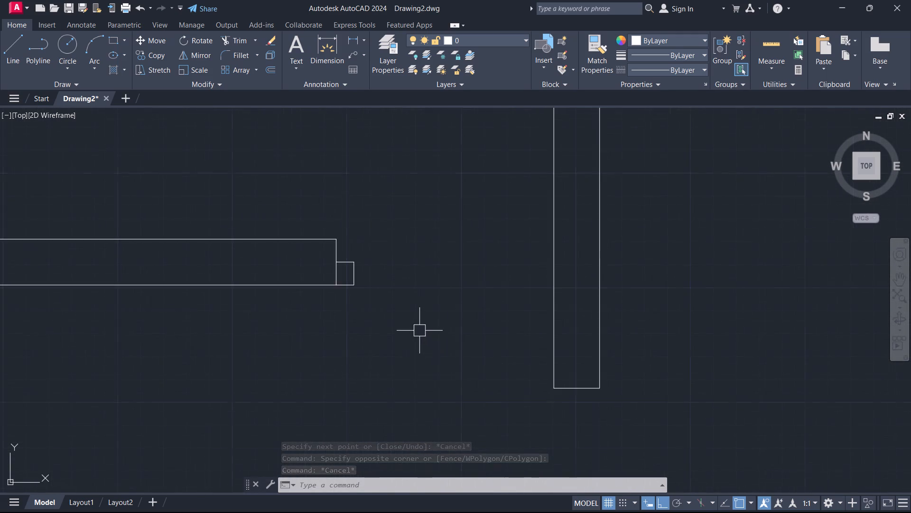
{"action": "scroll", "coordinate": [418, 329], "scroll_direction": "up", "scroll_amount": 1}
{"action": "left_click", "coordinate": [359, 288]}
{"action": "left_click", "coordinate": [303, 211]}
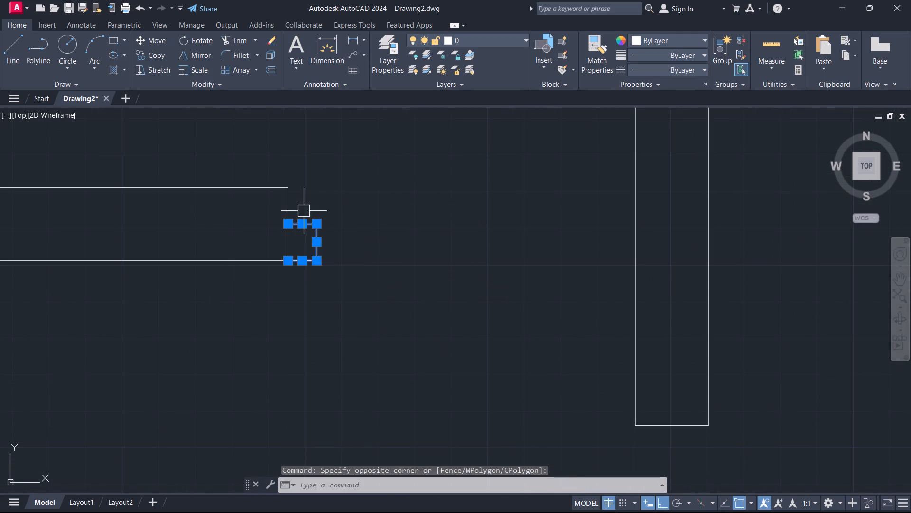
{"action": "type", "text": "CO"}
{"action": "key", "text": "space"}
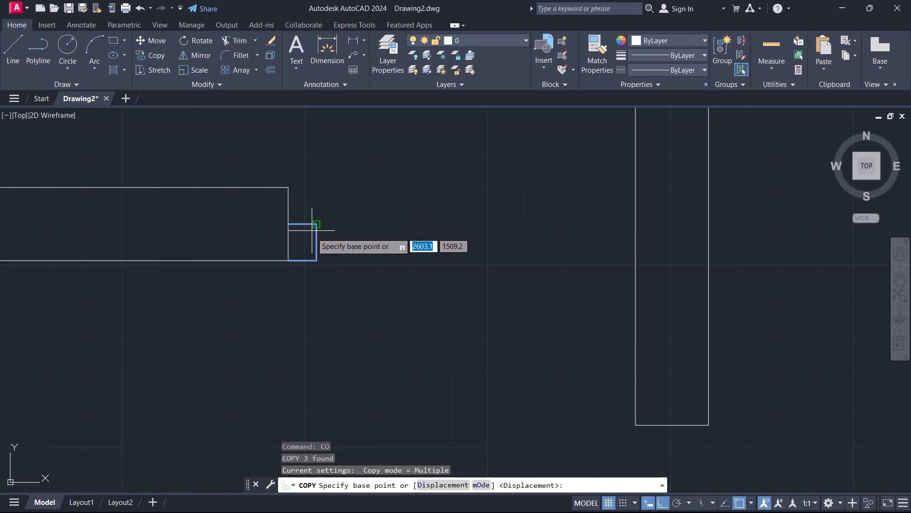
{"action": "left_click", "coordinate": [291, 265]}
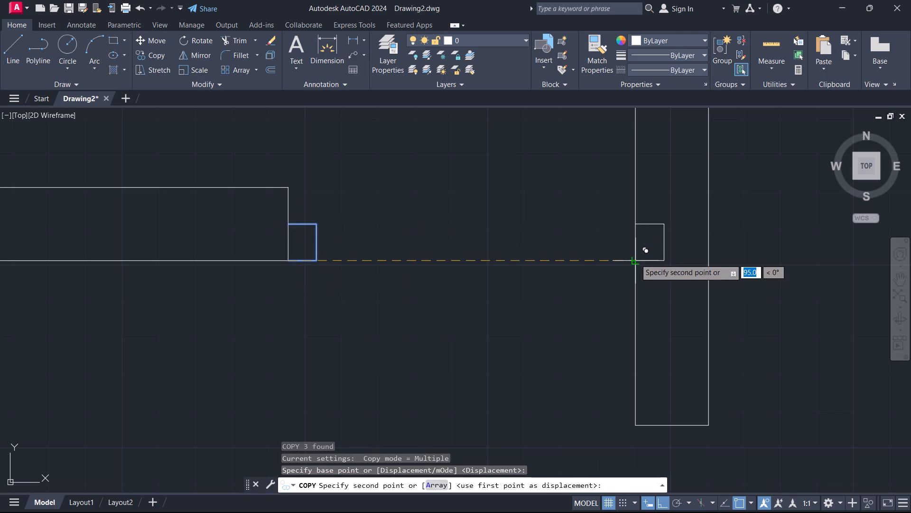
{"action": "left_click", "coordinate": [635, 259]}
{"action": "key", "text": "Escape"}
Mirror the copied jamb about the wall's near face line into the doorway, erasing the source objects.
{"action": "left_click", "coordinate": [677, 271]}
{"action": "left_click", "coordinate": [658, 214]}
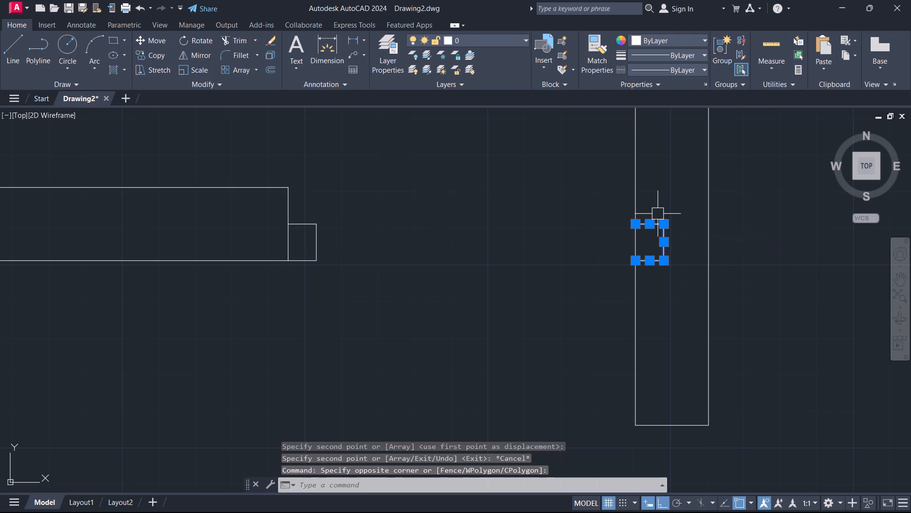
{"action": "type", "text": "MI"}
{"action": "key", "text": "space"}
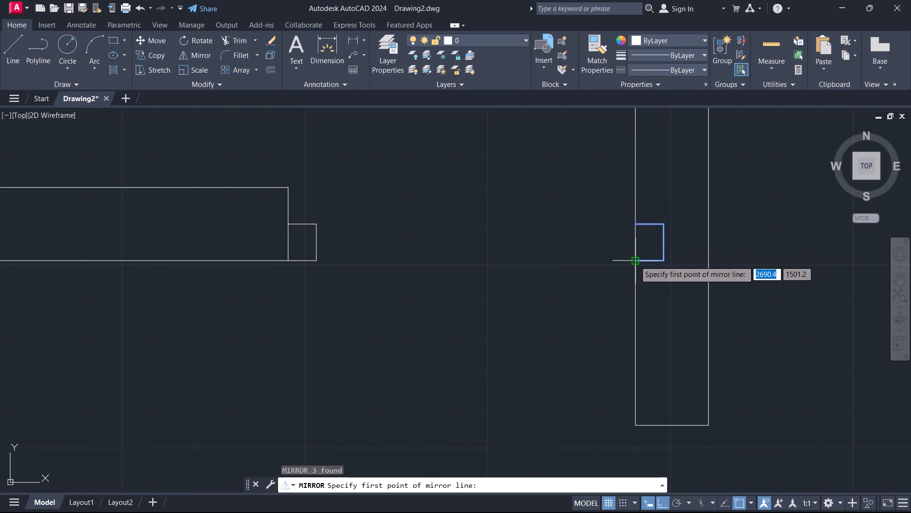
{"action": "left_click", "coordinate": [635, 261]}
{"action": "left_click", "coordinate": [633, 191]}
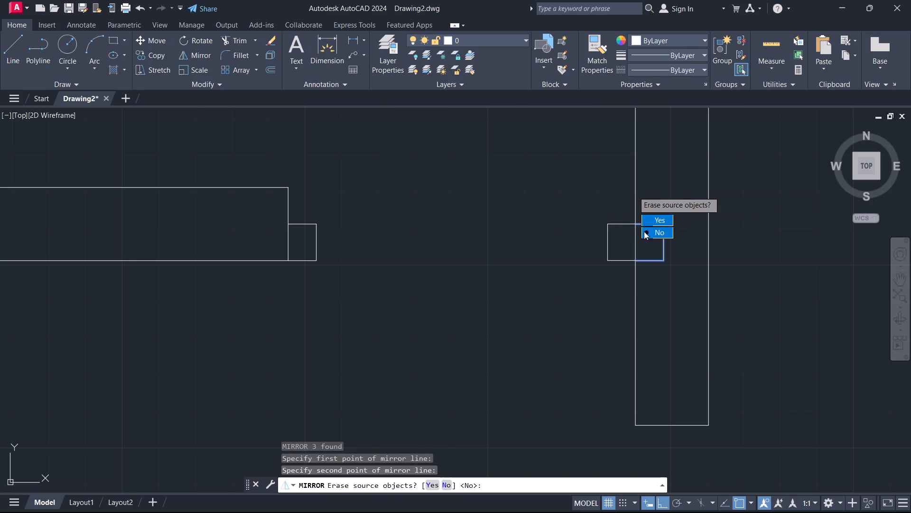
{"action": "left_click_drag", "start_coordinate": [651, 222], "coordinate": [633, 191]}
{"action": "key", "text": "Escape"}
Draw a horizontal line across the doorway between the upper inner corners of the two jambs.
{"action": "type", "text": "L"}
{"action": "key", "text": "space"}
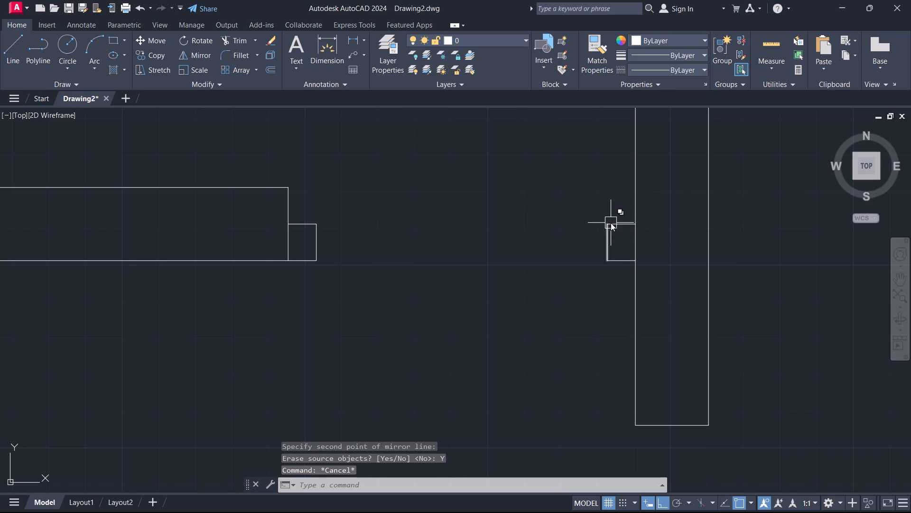
{"action": "left_click", "coordinate": [316, 225]}
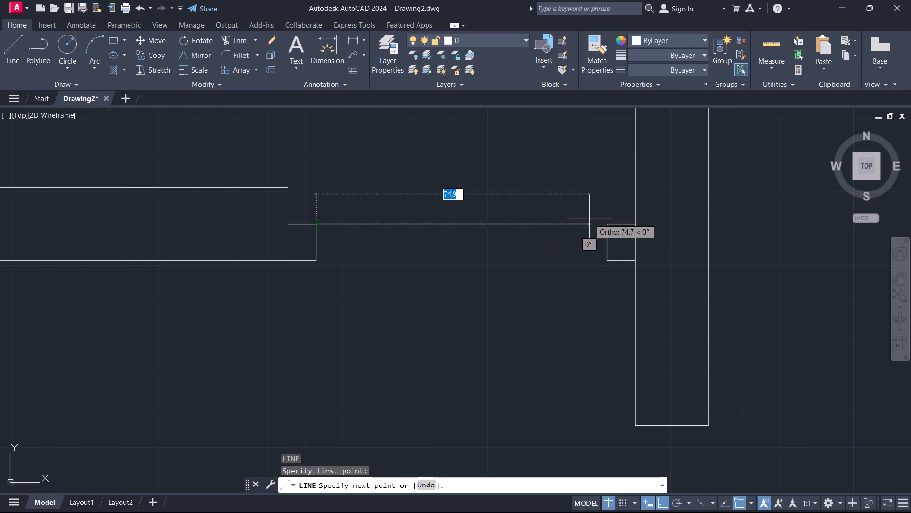
{"action": "left_click", "coordinate": [605, 224]}
{"action": "key", "text": "Escape"}
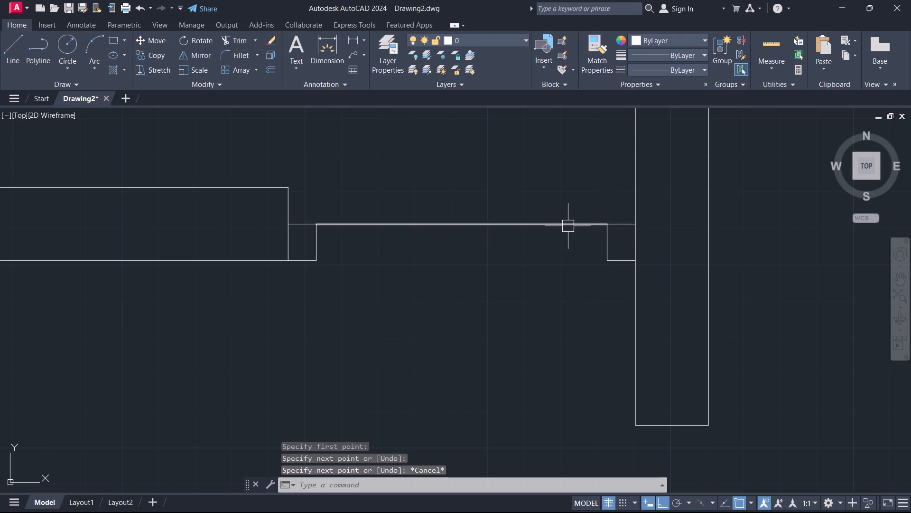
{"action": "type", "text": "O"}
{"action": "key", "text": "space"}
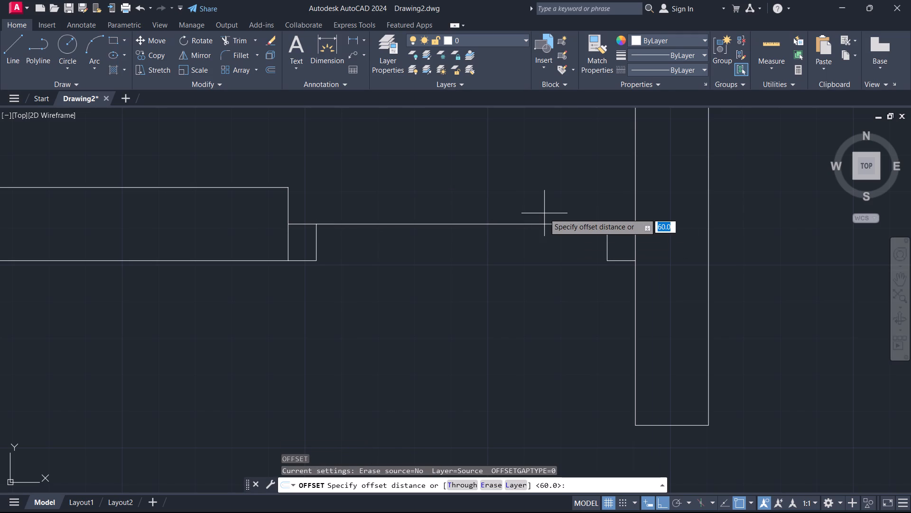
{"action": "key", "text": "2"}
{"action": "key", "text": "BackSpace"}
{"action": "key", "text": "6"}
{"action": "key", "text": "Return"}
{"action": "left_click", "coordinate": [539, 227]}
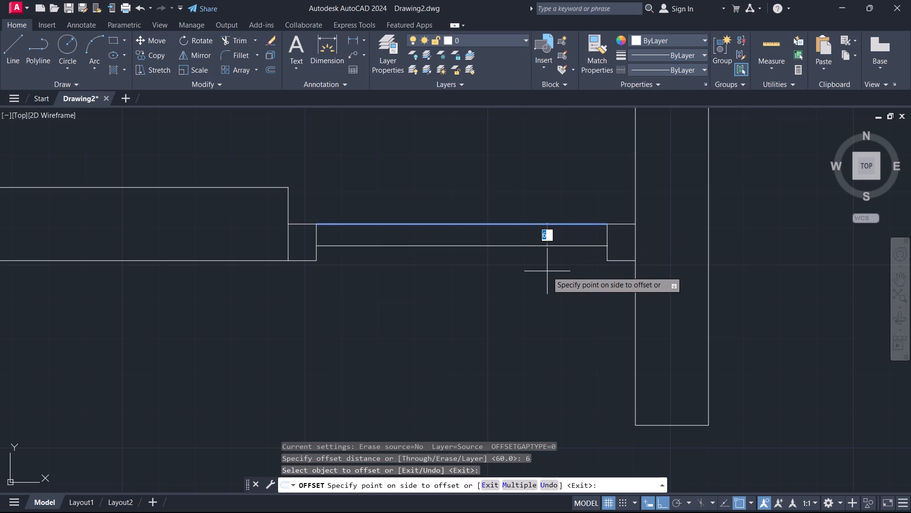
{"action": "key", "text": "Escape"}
Offset the line between the jambs 5 downward to form the door leaf's second line.
{"action": "type", "text": "O 5"}
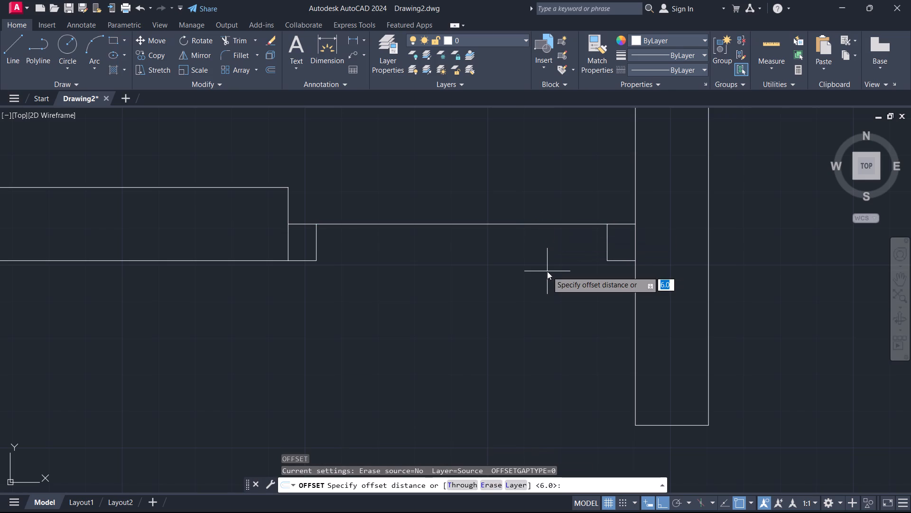
{"action": "key", "text": "Return"}
{"action": "left_click", "coordinate": [540, 225]}
{"action": "left_click", "coordinate": [546, 248]}
{"action": "key", "text": "Escape"}
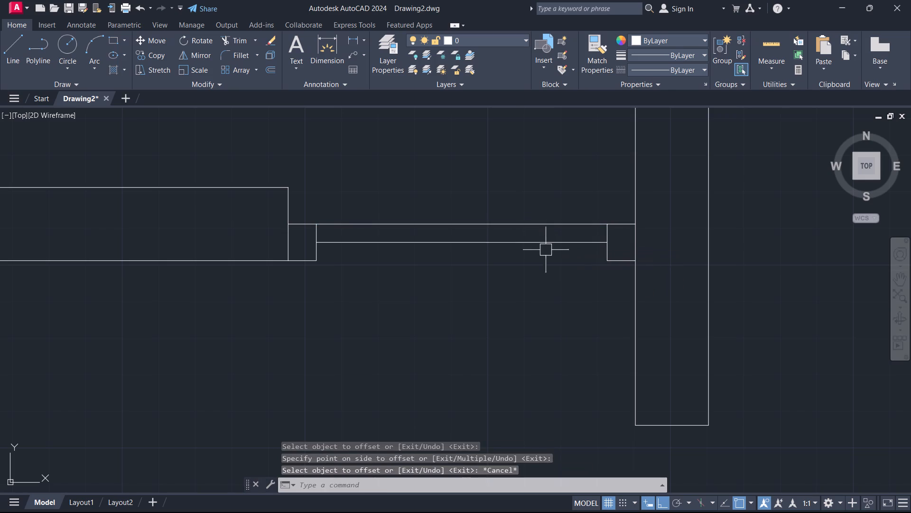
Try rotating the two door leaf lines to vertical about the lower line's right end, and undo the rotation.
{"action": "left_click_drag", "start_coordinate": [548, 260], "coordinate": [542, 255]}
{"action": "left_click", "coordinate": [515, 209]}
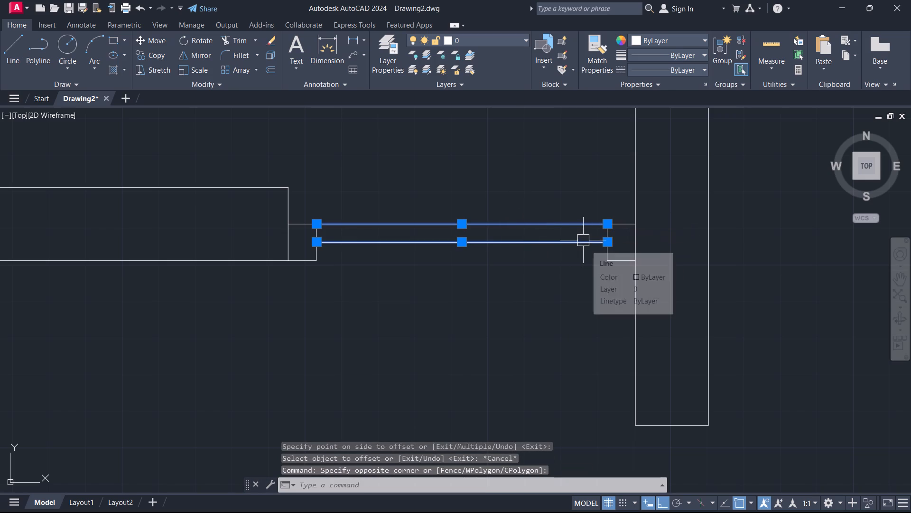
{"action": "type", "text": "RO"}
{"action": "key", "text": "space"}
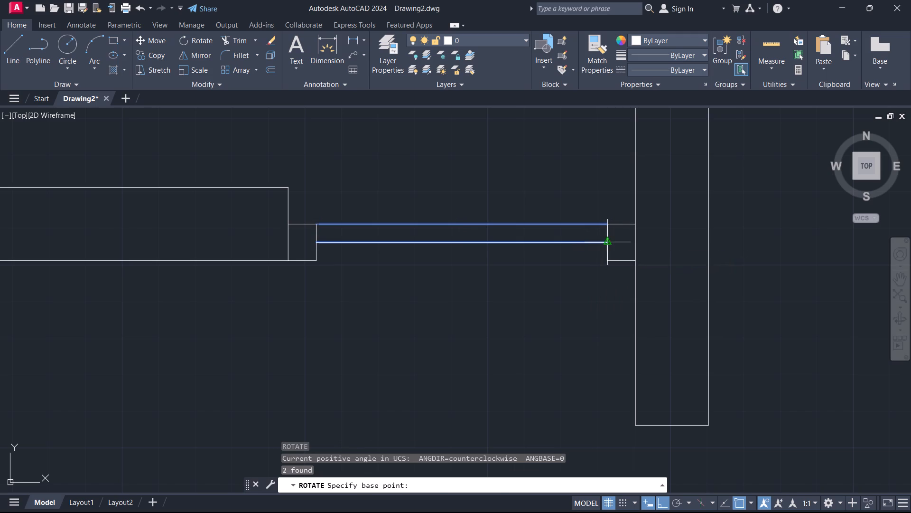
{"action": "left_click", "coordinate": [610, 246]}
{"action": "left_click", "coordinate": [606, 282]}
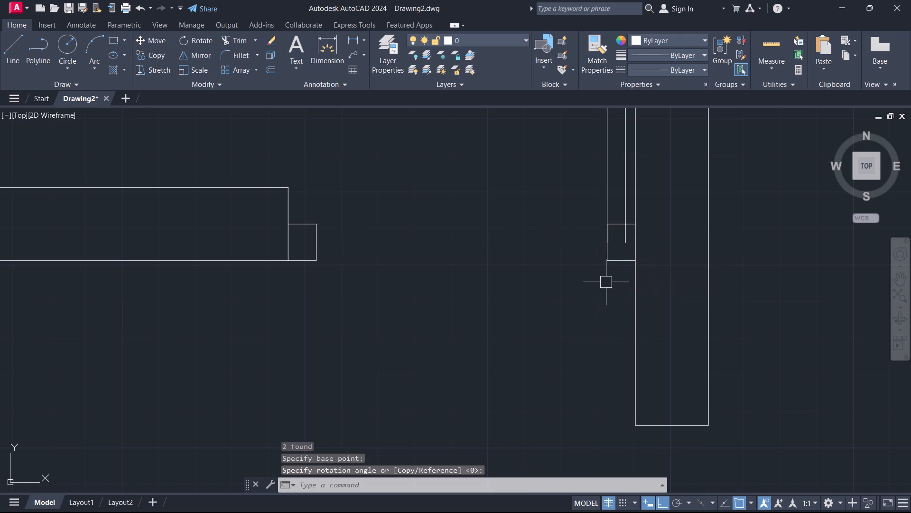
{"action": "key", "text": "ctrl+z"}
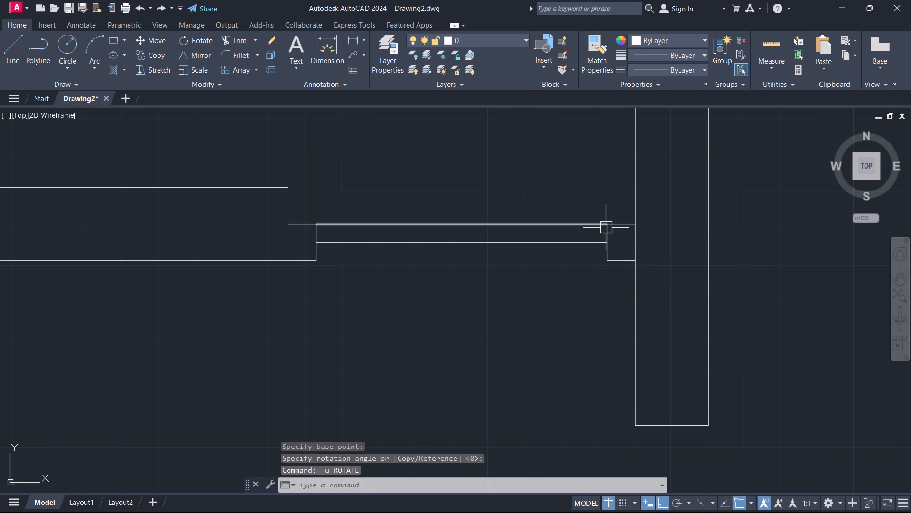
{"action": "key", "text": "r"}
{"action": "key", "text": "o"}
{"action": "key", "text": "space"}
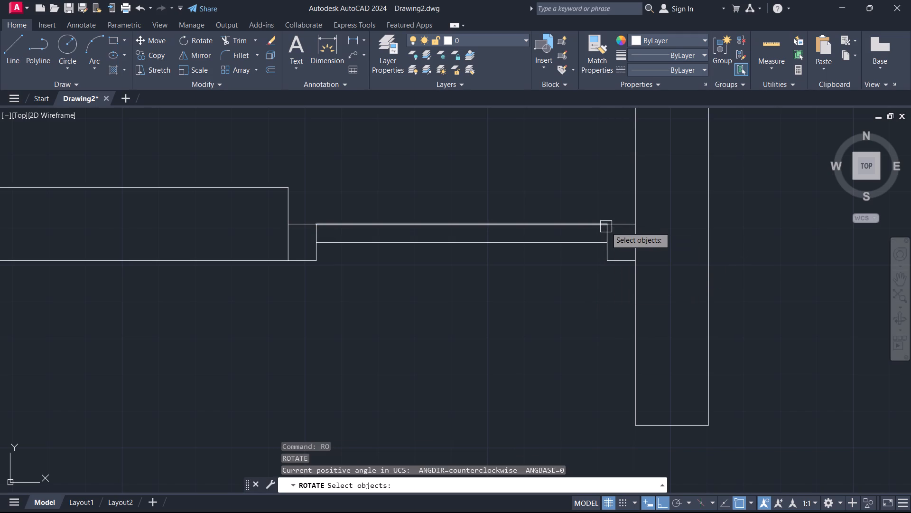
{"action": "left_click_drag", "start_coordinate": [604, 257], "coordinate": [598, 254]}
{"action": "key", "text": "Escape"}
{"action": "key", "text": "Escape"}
Rotate the two door leaf lines 90 degrees clockwise about the upper line's end at the right jamb.
{"action": "left_click", "coordinate": [550, 260]}
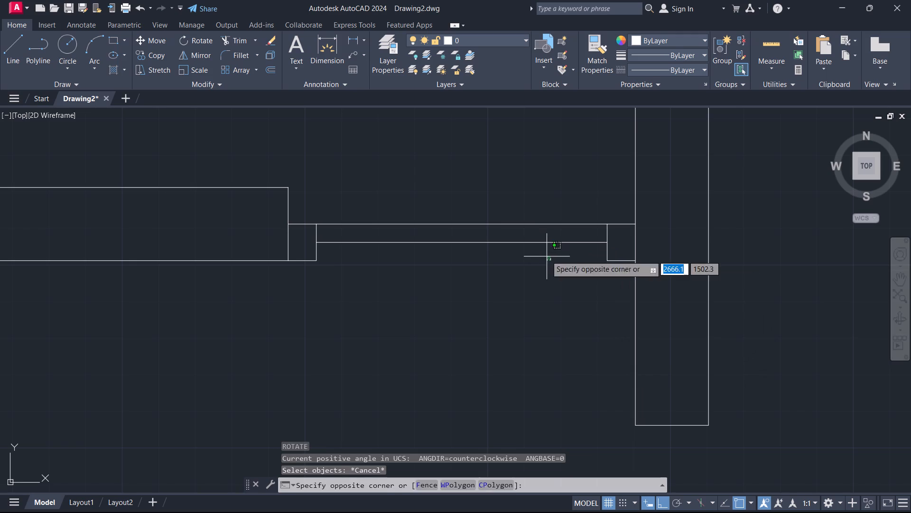
{"action": "left_click", "coordinate": [520, 201]}
{"action": "type", "text": "RO"}
{"action": "key", "text": "space"}
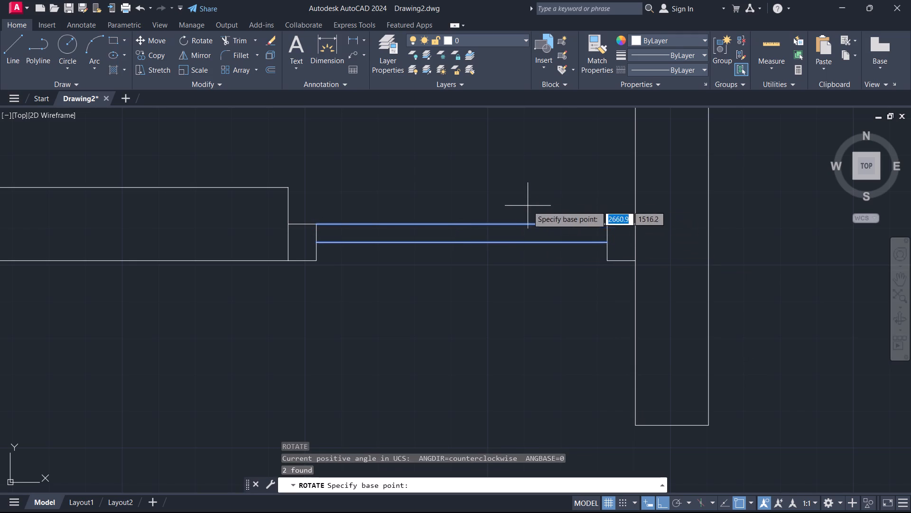
{"action": "left_click", "coordinate": [603, 223]}
{"action": "left_click", "coordinate": [596, 280]}
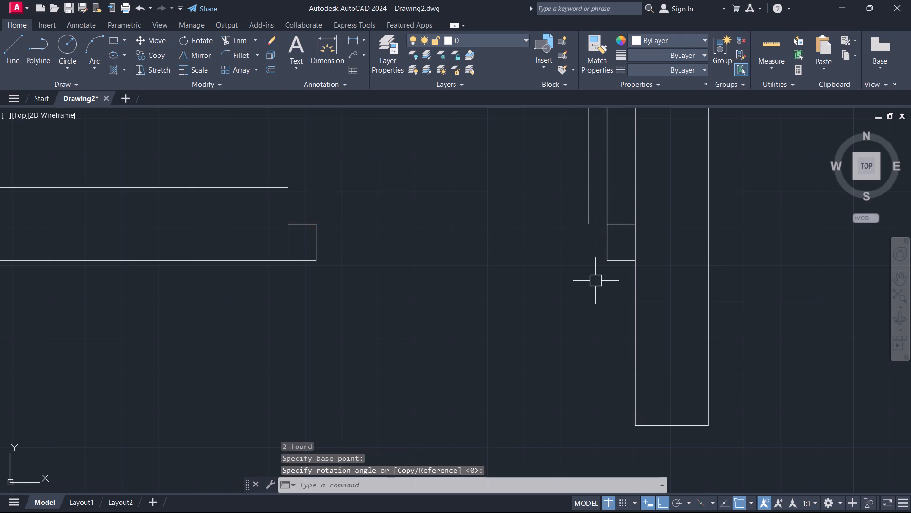
{"action": "key", "text": "Escape"}
Draw the door swing arc with Start, Center, End from the leaf's top, centred on its hinge end, to the opposite jamb's upper inner corner.
{"action": "scroll", "coordinate": [575, 222], "scroll_direction": "down", "scroll_amount": 3}
{"action": "middle_click_drag", "start_coordinate": [575, 222], "coordinate": [573, 288]}
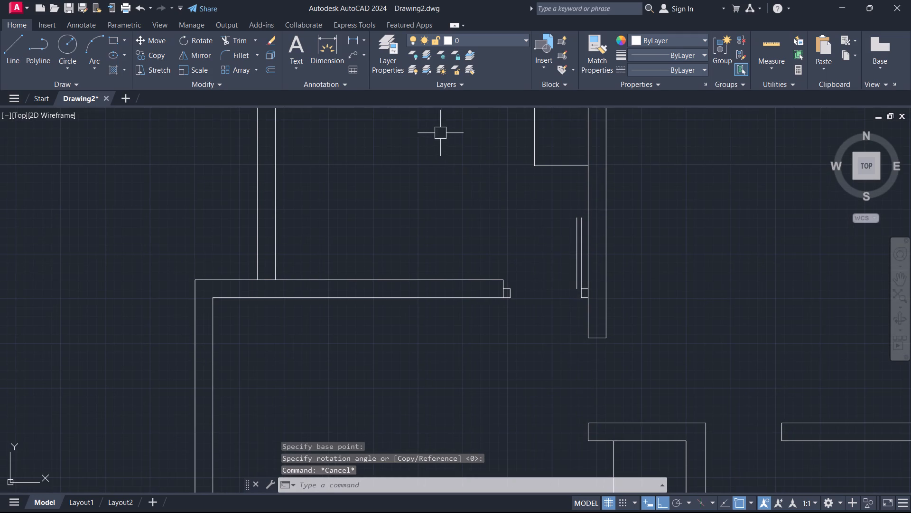
{"action": "left_click", "coordinate": [97, 70]}
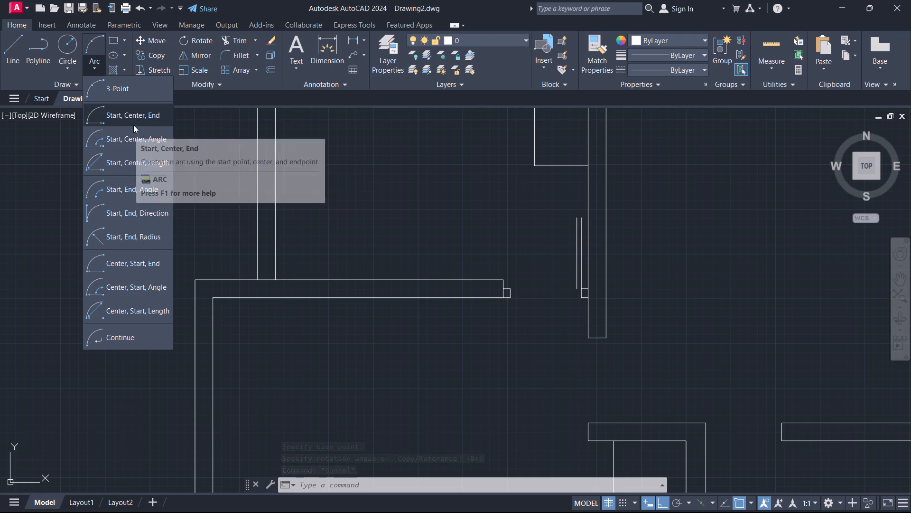
{"action": "left_click", "coordinate": [159, 114]}
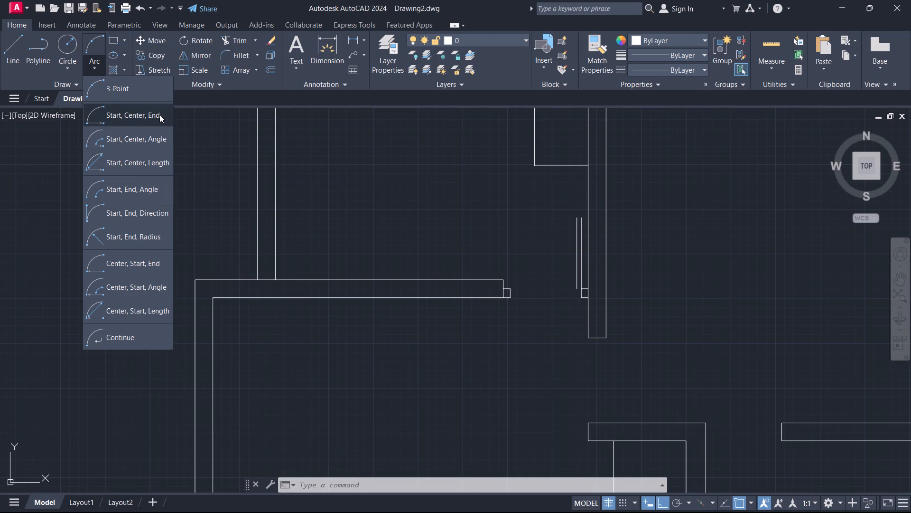
{"action": "scroll", "coordinate": [591, 222], "scroll_direction": "up", "scroll_amount": 2}
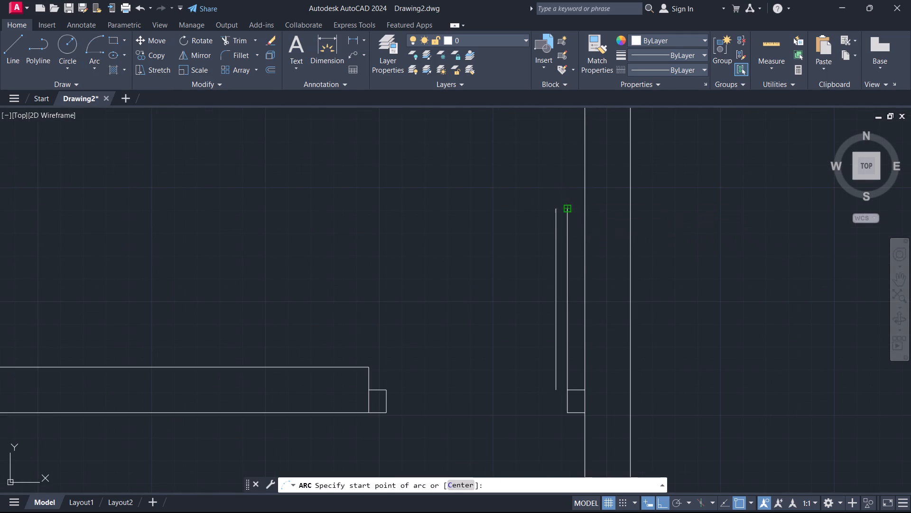
{"action": "left_click", "coordinate": [567, 212]}
{"action": "left_click", "coordinate": [567, 392]}
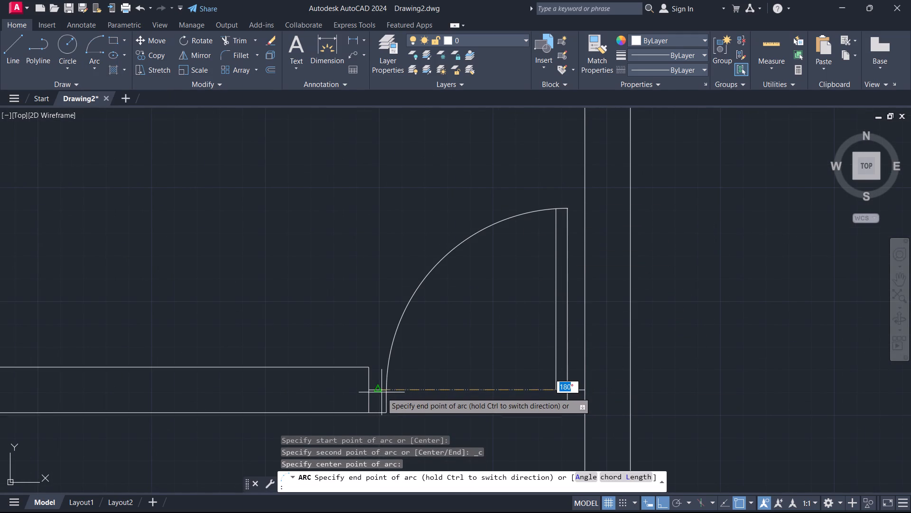
{"action": "left_click", "coordinate": [384, 391]}
Trim the short end of the door leaf's left line that projects above the swing arc.
{"action": "scroll", "coordinate": [563, 213], "scroll_direction": "up", "scroll_amount": 4}
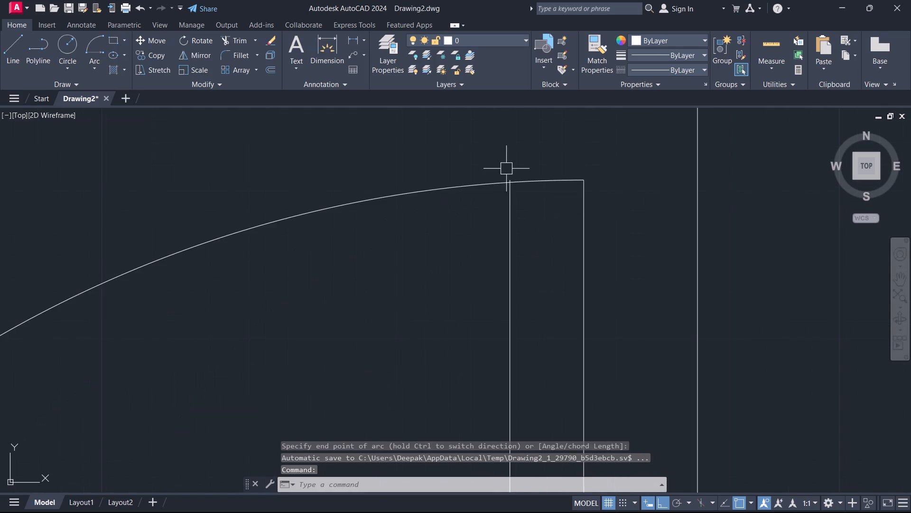
{"action": "scroll", "coordinate": [501, 164], "scroll_direction": "up", "scroll_amount": 5}
{"action": "type", "text": "TR"}
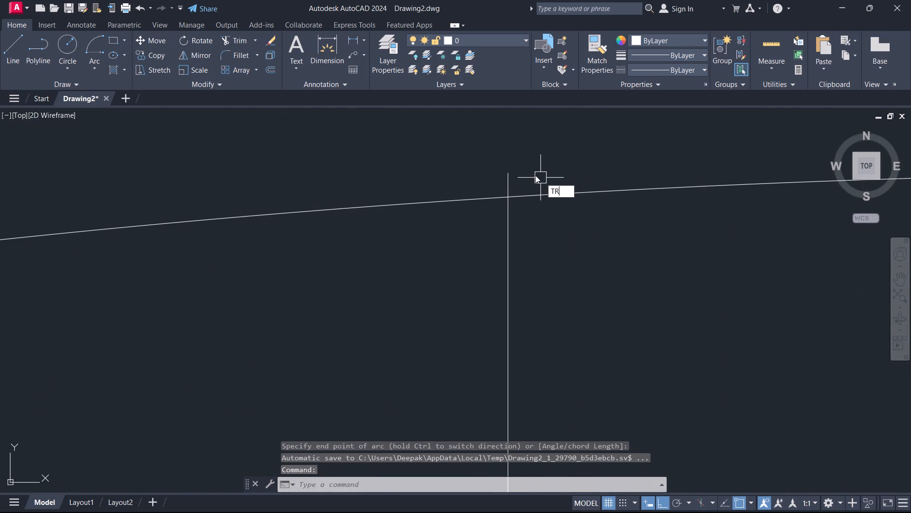
{"action": "left_click", "coordinate": [535, 175]}
{"action": "key", "text": "Escape"}
{"action": "key", "text": "Escape"}
{"action": "type", "text": "TR"}
{"action": "key", "text": "space"}
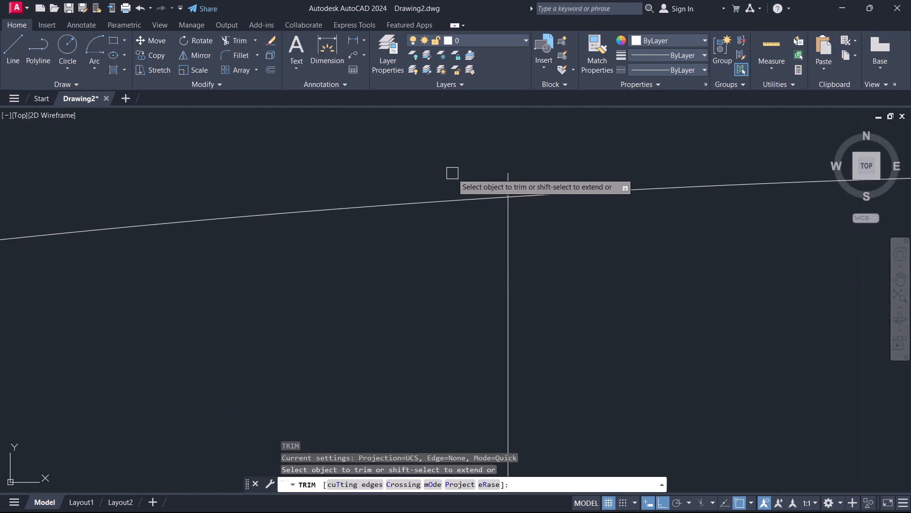
{"action": "left_click", "coordinate": [466, 176]}
{"action": "left_click", "coordinate": [523, 172]}
{"action": "key", "text": "Escape"}
Close the bottom of the door leaf with a 5-long horizontal line between its two vertical lines.
{"action": "scroll", "coordinate": [523, 172], "scroll_direction": "down", "scroll_amount": 5}
{"action": "scroll", "coordinate": [496, 219], "scroll_direction": "down", "scroll_amount": 1}
{"action": "middle_click", "coordinate": [496, 219]}
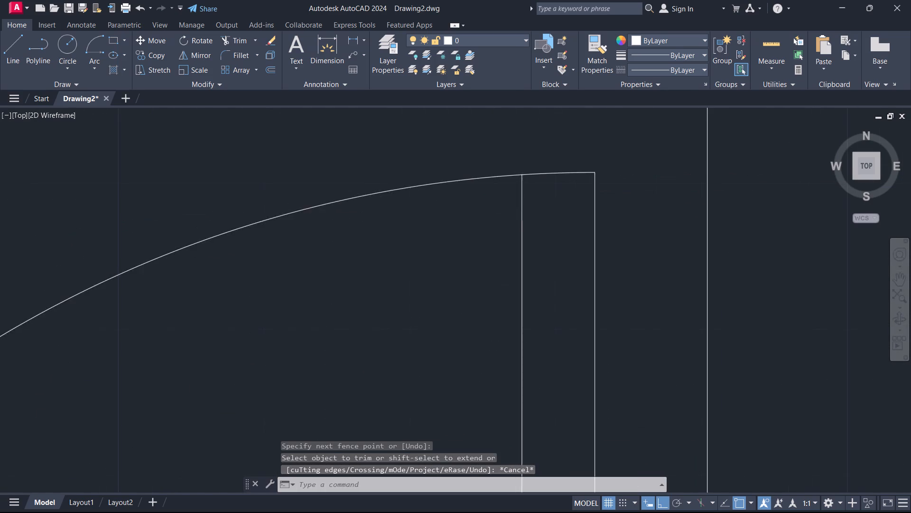
{"action": "scroll", "coordinate": [488, 202], "scroll_direction": "down", "scroll_amount": 6}
{"action": "middle_click_drag", "start_coordinate": [483, 260], "coordinate": [478, 233]}
{"action": "scroll", "coordinate": [482, 223], "scroll_direction": "up", "scroll_amount": 2}
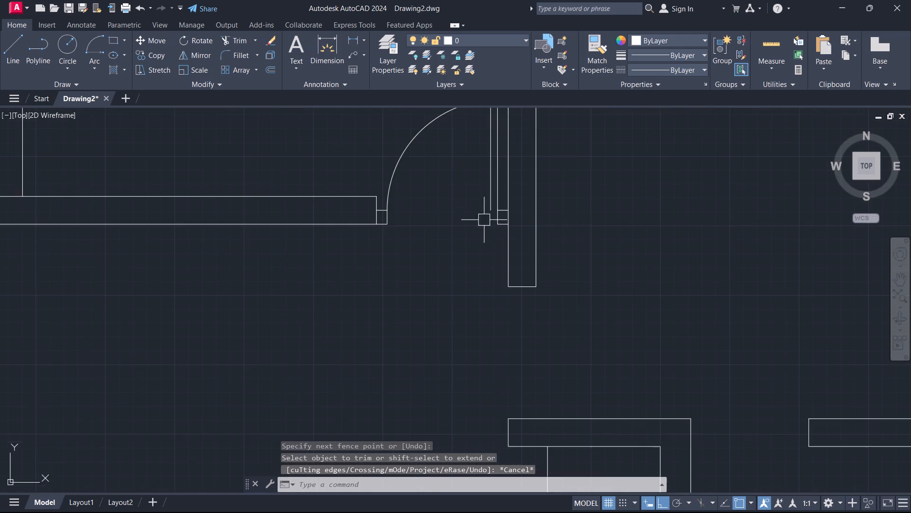
{"action": "scroll", "coordinate": [484, 220], "scroll_direction": "up", "scroll_amount": 1}
{"action": "key", "text": "l"}
{"action": "key", "text": "space"}
{"action": "scroll", "coordinate": [489, 216], "scroll_direction": "up", "scroll_amount": 3}
{"action": "left_click", "coordinate": [507, 175]}
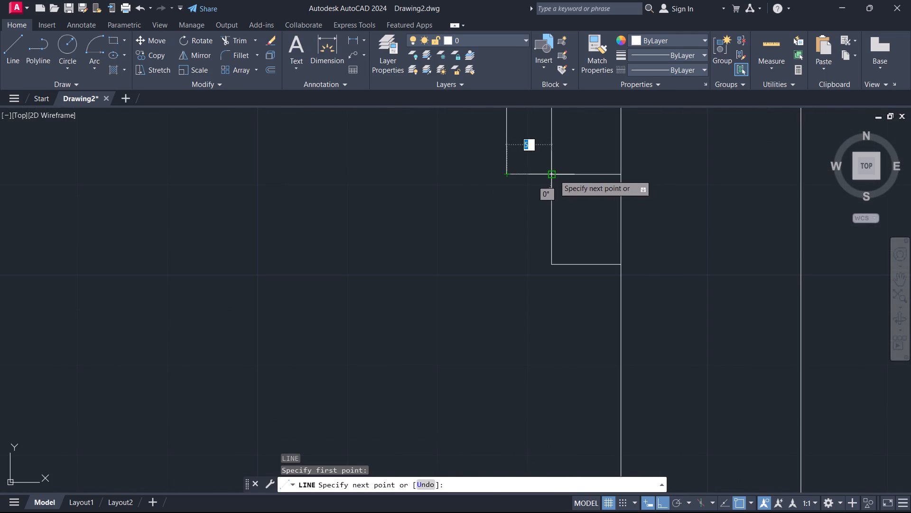
{"action": "left_click", "coordinate": [548, 173]}
{"action": "key", "text": "Escape"}
Examine the openings around the new door, the small room and the staircase to choose the next doorway.
{"action": "scroll", "coordinate": [498, 205], "scroll_direction": "down", "scroll_amount": 4}
{"action": "scroll", "coordinate": [429, 244], "scroll_direction": "down", "scroll_amount": 2}
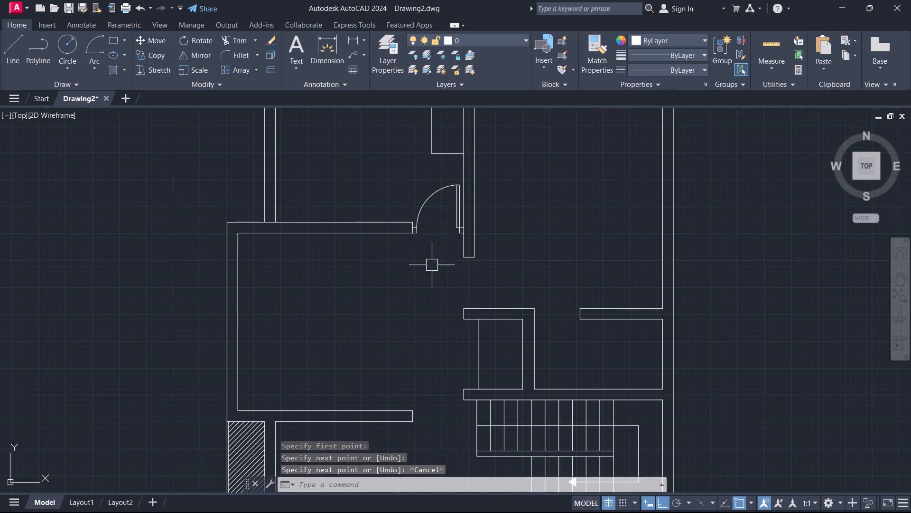
{"action": "scroll", "coordinate": [432, 265], "scroll_direction": "down", "scroll_amount": 2}
{"action": "scroll", "coordinate": [435, 285], "scroll_direction": "up", "scroll_amount": 3}
{"action": "scroll", "coordinate": [429, 303], "scroll_direction": "down", "scroll_amount": 2}
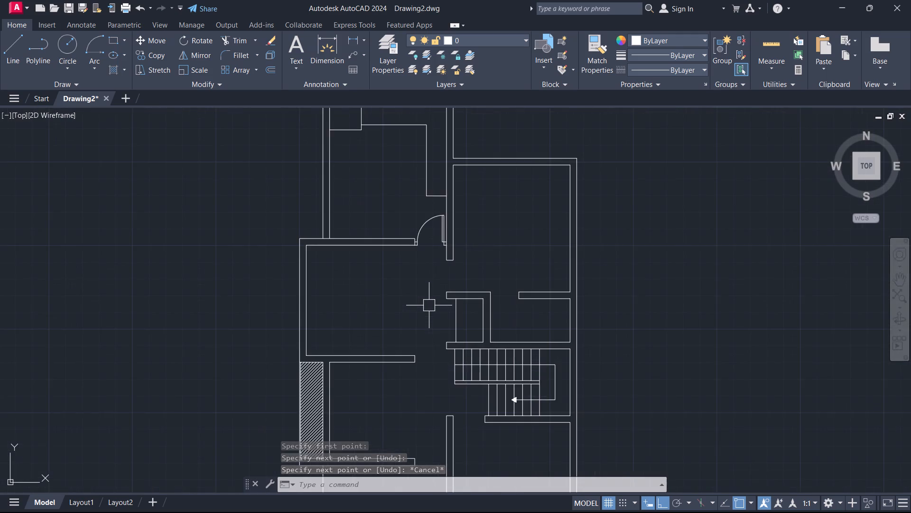
{"action": "middle_click_drag", "start_coordinate": [426, 304], "coordinate": [395, 239]}
{"action": "scroll", "coordinate": [394, 285], "scroll_direction": "up", "scroll_amount": 1}
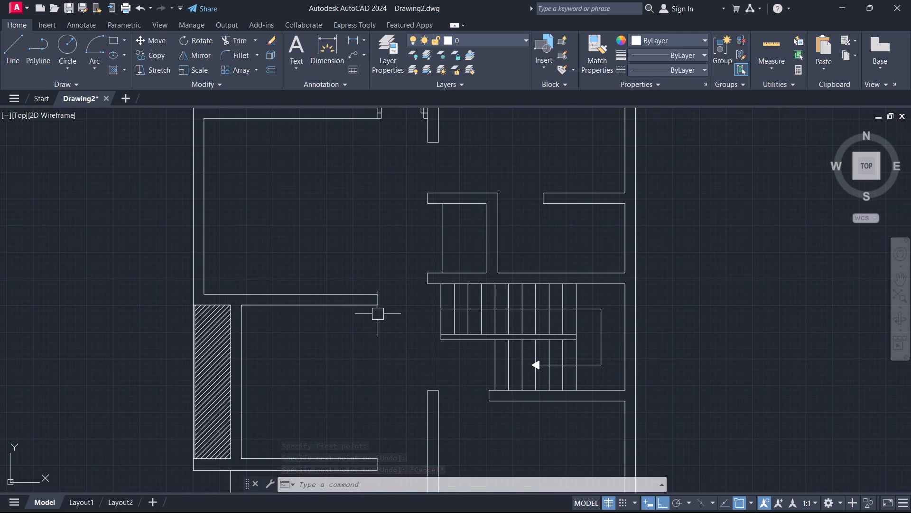
{"action": "scroll", "coordinate": [425, 228], "scroll_direction": "up", "scroll_amount": 1}
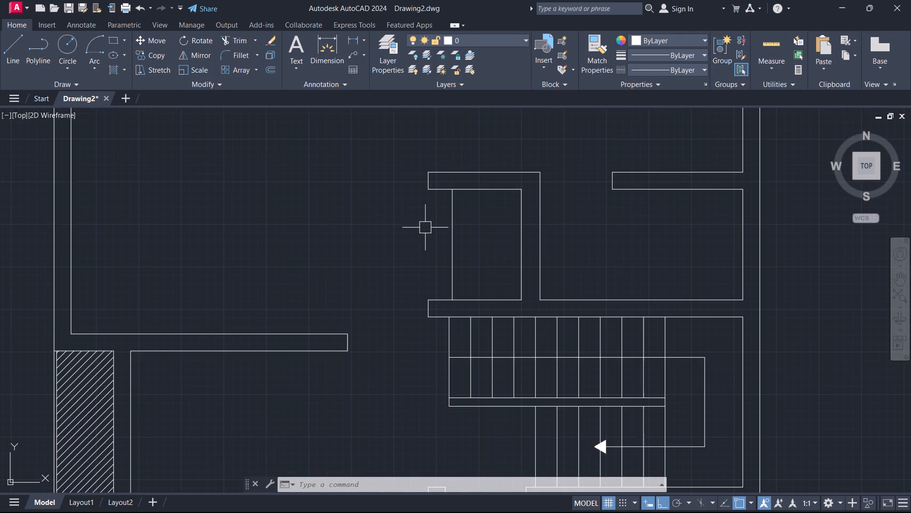
{"action": "scroll", "coordinate": [425, 228], "scroll_direction": "up", "scroll_amount": 1}
{"action": "scroll", "coordinate": [459, 216], "scroll_direction": "down", "scroll_amount": 1}
{"action": "middle_click_drag", "start_coordinate": [459, 216], "coordinate": [416, 333]}
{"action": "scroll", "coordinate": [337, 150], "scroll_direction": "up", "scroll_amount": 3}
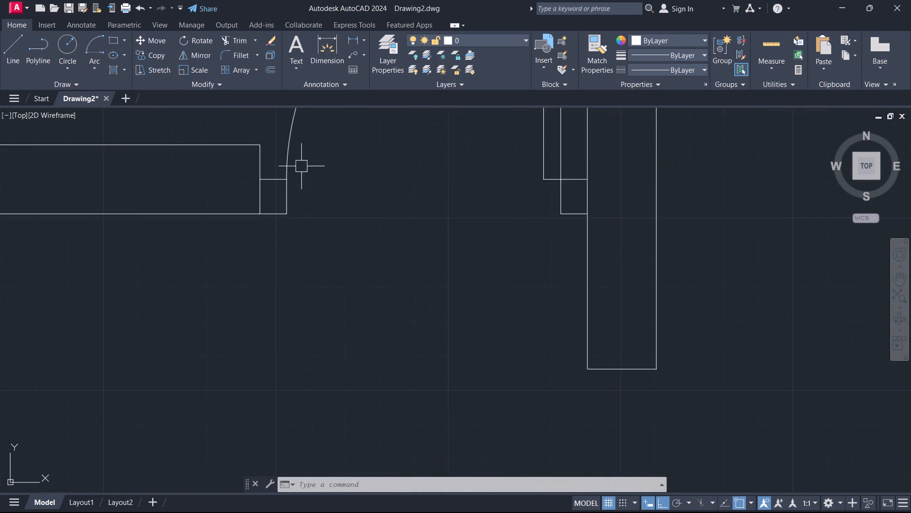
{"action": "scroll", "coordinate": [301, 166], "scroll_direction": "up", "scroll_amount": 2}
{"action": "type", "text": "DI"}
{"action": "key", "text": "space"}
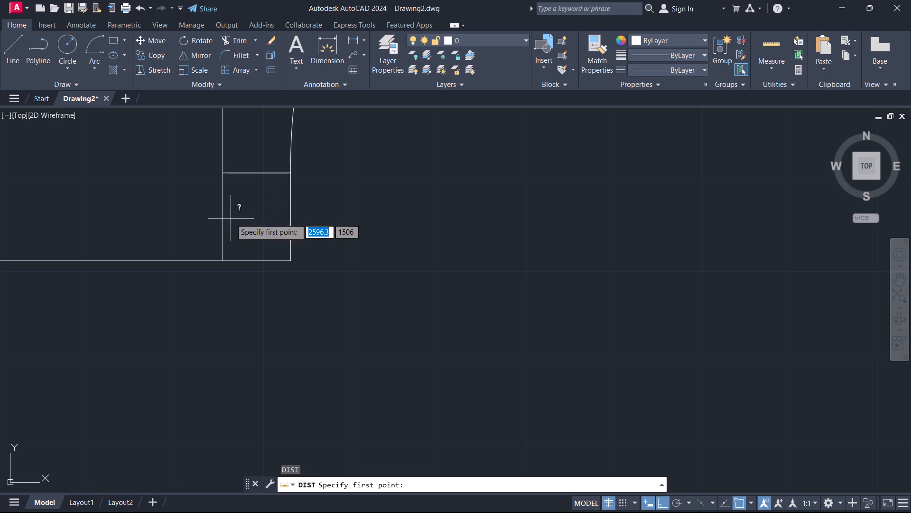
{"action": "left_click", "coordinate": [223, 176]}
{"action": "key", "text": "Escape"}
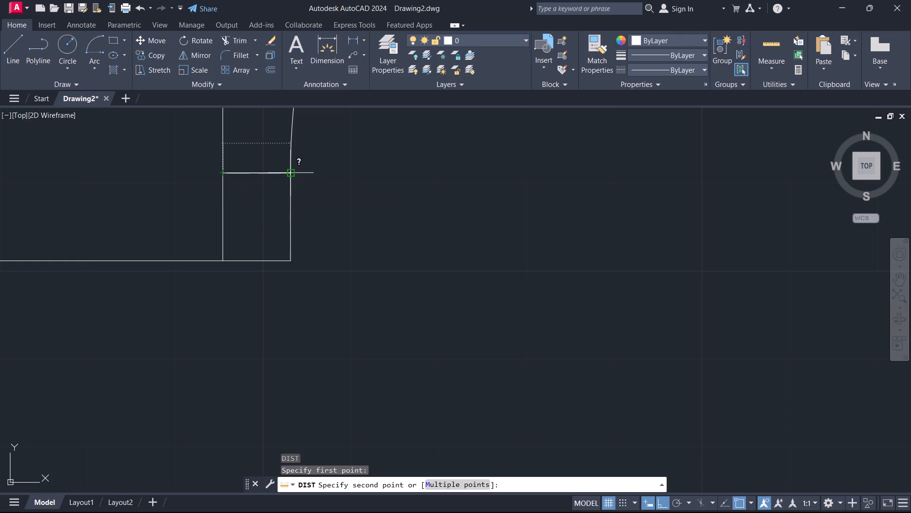
Copy the left door jamb's three lines from its upper-left corner to the midpoint of the lower end of the vertical wall beside the door.
{"action": "scroll", "coordinate": [346, 203], "scroll_direction": "down", "scroll_amount": 3}
{"action": "scroll", "coordinate": [326, 227], "scroll_direction": "up", "scroll_amount": 1}
{"action": "left_click_drag", "start_coordinate": [321, 228], "coordinate": [315, 220]}
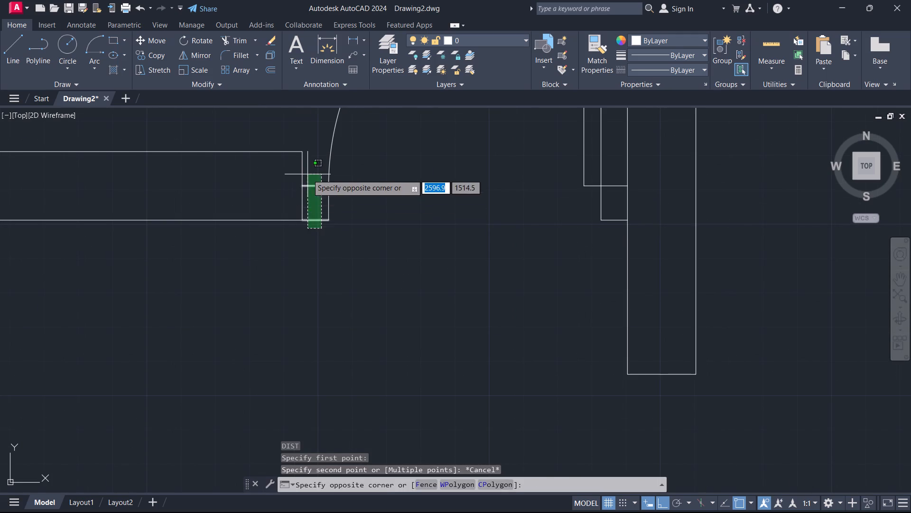
{"action": "left_click", "coordinate": [307, 172]}
{"action": "left_click", "coordinate": [327, 204]}
{"action": "type", "text": "CO"}
{"action": "key", "text": "space"}
{"action": "scroll", "coordinate": [361, 259], "scroll_direction": "up", "scroll_amount": 2}
{"action": "scroll", "coordinate": [270, 145], "scroll_direction": "down", "scroll_amount": 1}
{"action": "middle_click_drag", "start_coordinate": [270, 145], "coordinate": [321, 274]}
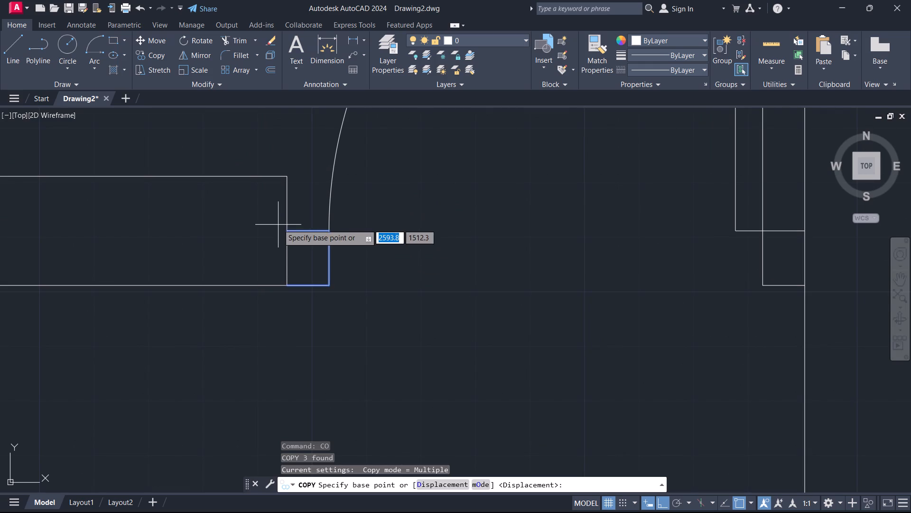
{"action": "left_click", "coordinate": [288, 229]}
{"action": "scroll", "coordinate": [442, 295], "scroll_direction": "down", "scroll_amount": 3}
{"action": "middle_click_drag", "start_coordinate": [430, 291], "coordinate": [207, 137]}
{"action": "scroll", "coordinate": [164, 129], "scroll_direction": "down", "scroll_amount": 2}
{"action": "scroll", "coordinate": [247, 218], "scroll_direction": "up", "scroll_amount": 1}
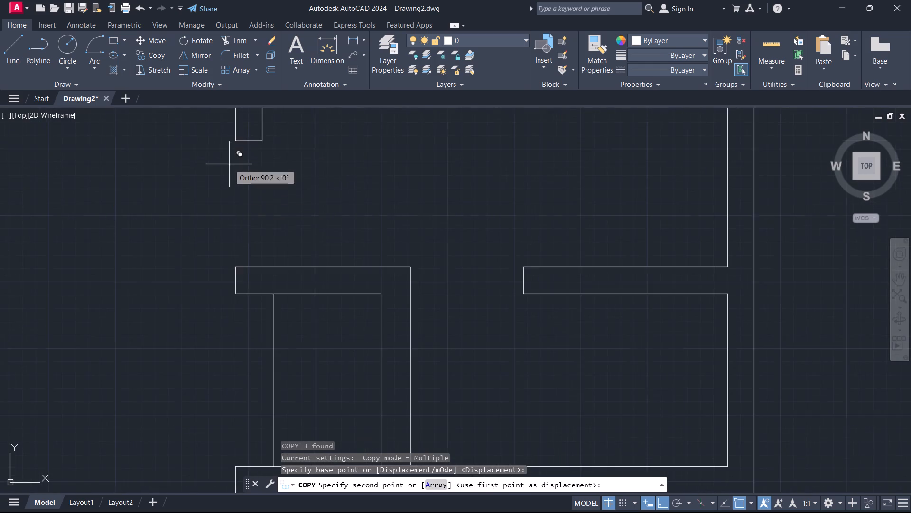
{"action": "scroll", "coordinate": [229, 163], "scroll_direction": "up", "scroll_amount": 1}
{"action": "left_click", "coordinate": [258, 130]}
{"action": "key", "text": "Escape"}
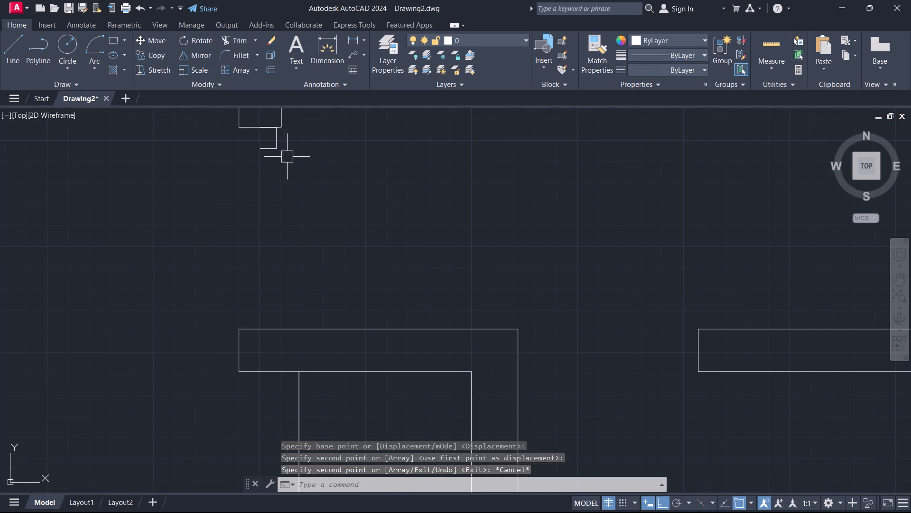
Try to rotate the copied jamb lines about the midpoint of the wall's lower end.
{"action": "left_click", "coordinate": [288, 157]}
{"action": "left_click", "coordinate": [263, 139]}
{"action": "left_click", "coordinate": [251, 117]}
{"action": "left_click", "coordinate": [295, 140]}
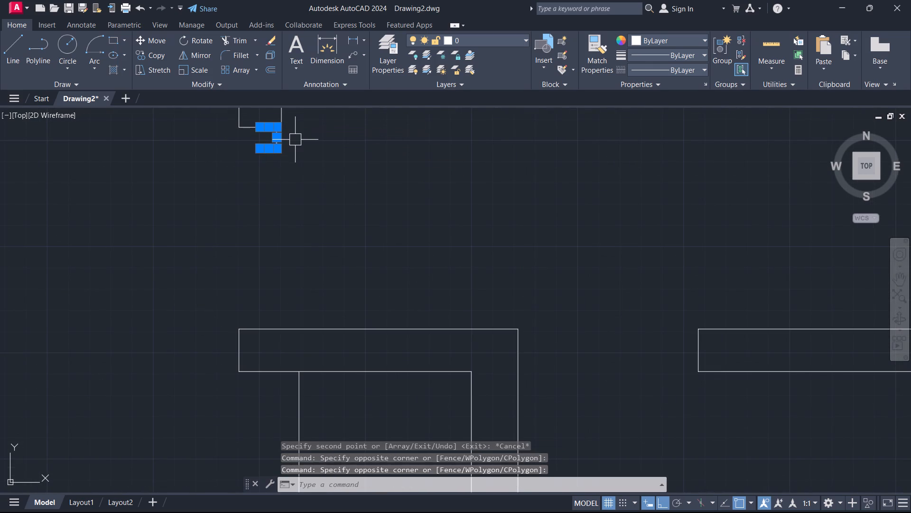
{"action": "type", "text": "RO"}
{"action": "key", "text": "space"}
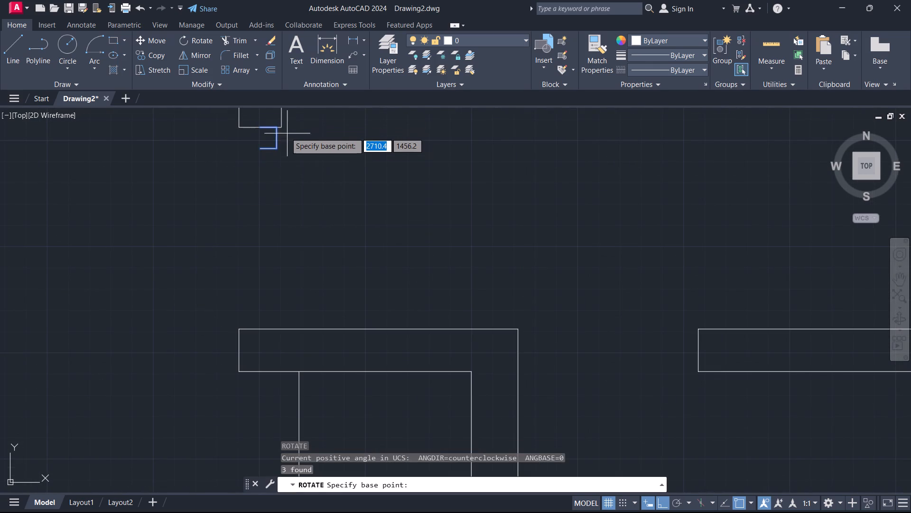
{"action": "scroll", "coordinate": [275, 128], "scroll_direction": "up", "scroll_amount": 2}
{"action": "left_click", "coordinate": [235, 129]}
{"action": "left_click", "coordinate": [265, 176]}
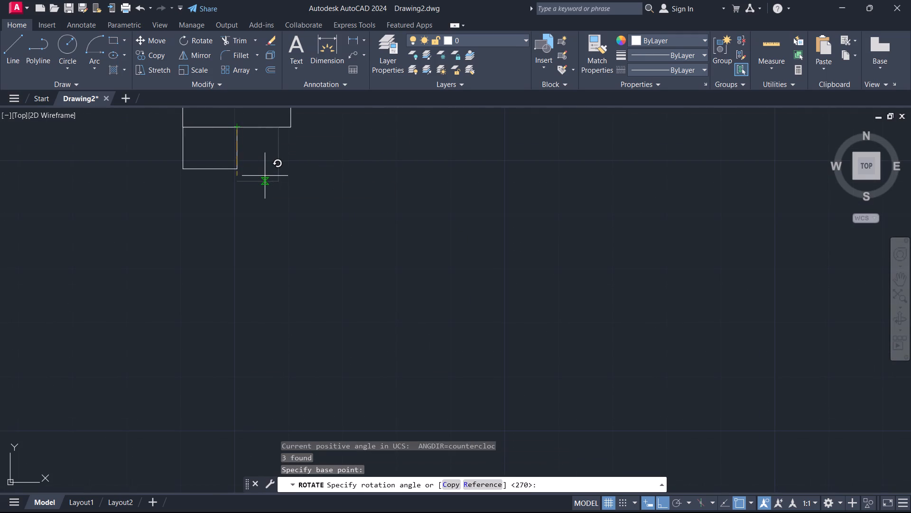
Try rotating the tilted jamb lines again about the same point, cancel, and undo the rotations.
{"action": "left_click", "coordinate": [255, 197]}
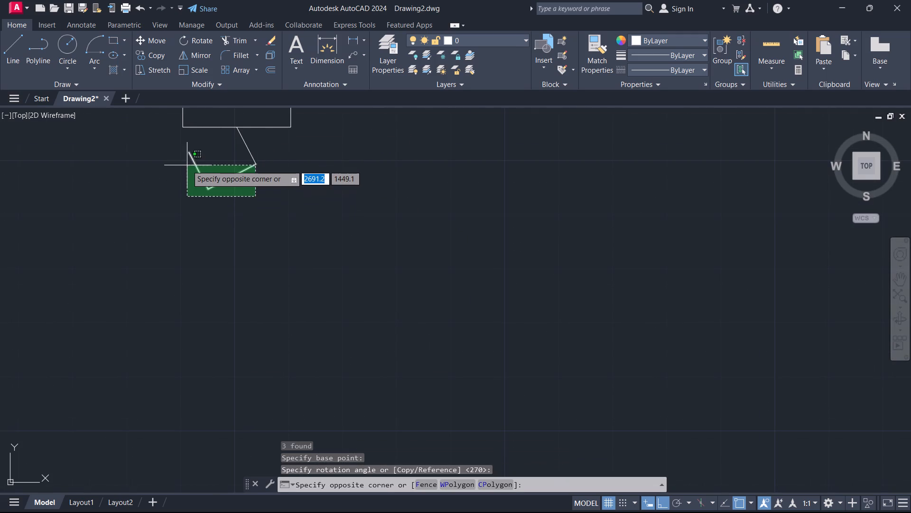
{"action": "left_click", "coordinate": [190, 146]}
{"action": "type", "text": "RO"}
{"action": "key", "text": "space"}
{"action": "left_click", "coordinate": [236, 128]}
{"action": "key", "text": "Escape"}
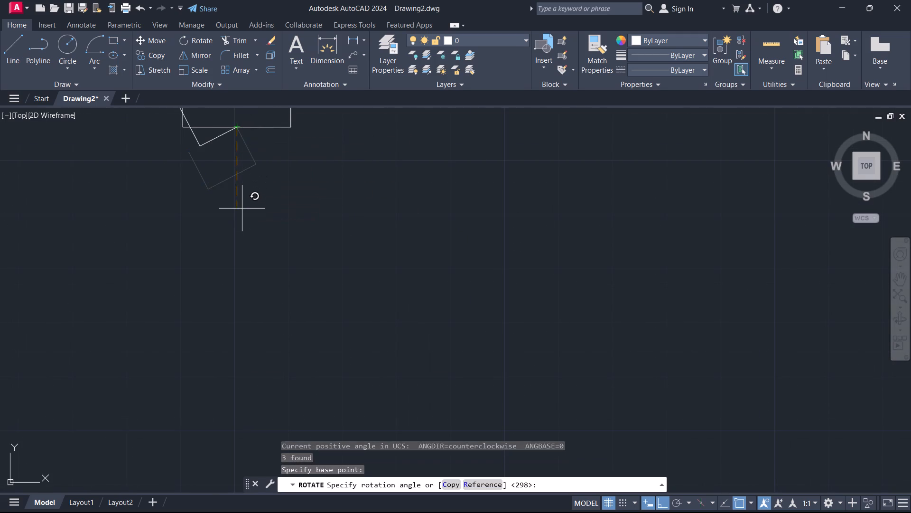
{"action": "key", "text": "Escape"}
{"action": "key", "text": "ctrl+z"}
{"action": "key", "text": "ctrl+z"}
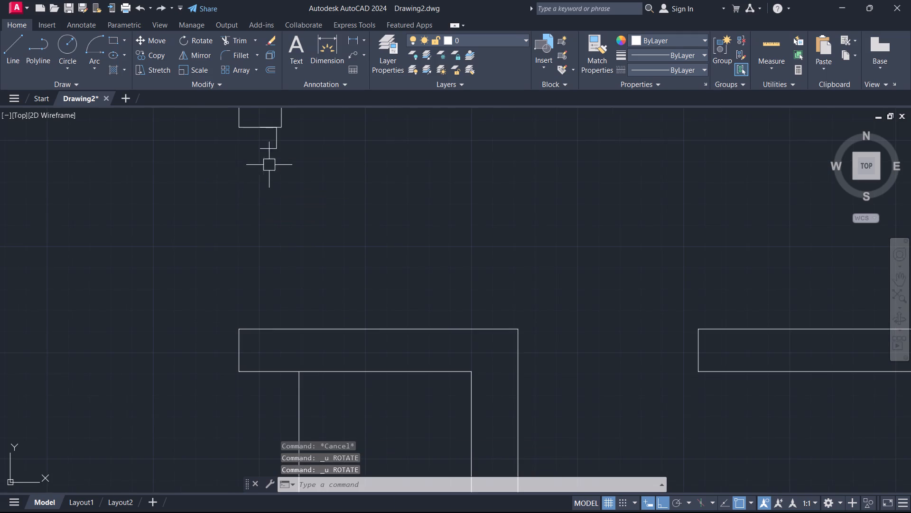
Rotate the copied jamb lines to 270 degrees about the midpoint of the wall's lower end.
{"action": "middle_click_drag", "start_coordinate": [270, 163], "coordinate": [269, 268]}
{"action": "scroll", "coordinate": [270, 163], "scroll_direction": "up", "scroll_amount": 2}
{"action": "left_click", "coordinate": [232, 165]}
{"action": "left_click", "coordinate": [290, 268]}
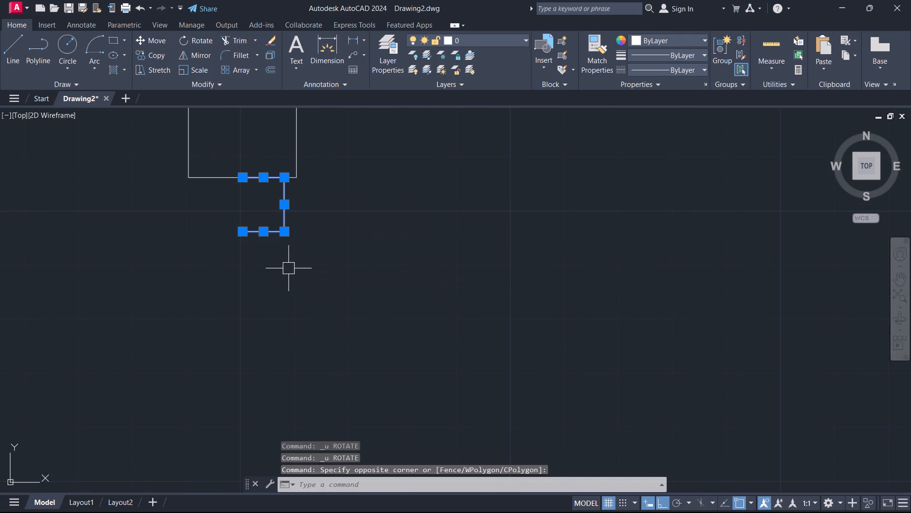
{"action": "key", "text": "r"}
{"action": "type", "text": "O"}
{"action": "key", "text": "space"}
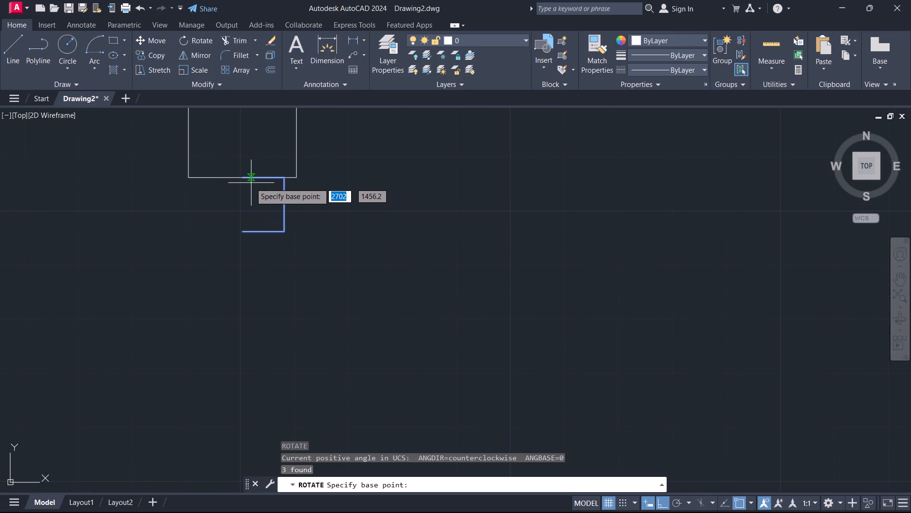
{"action": "left_click", "coordinate": [245, 181]}
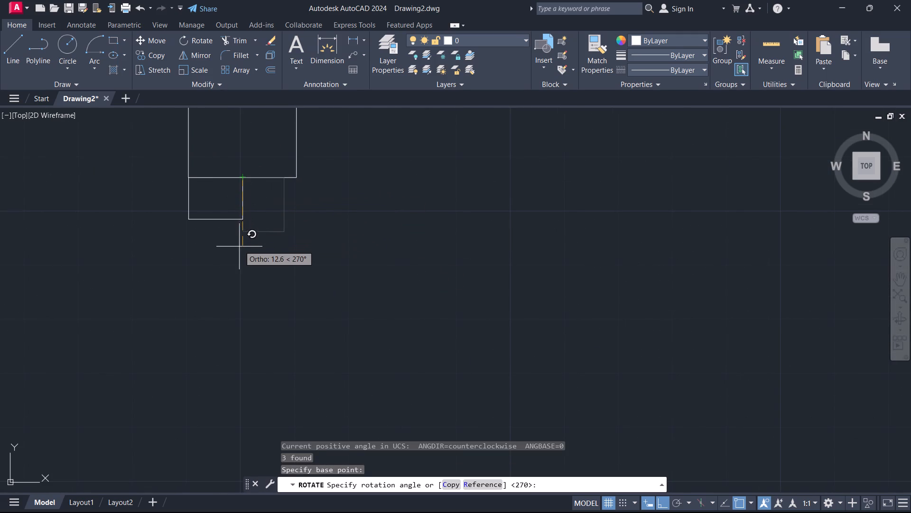
{"action": "left_click", "coordinate": [242, 256]}
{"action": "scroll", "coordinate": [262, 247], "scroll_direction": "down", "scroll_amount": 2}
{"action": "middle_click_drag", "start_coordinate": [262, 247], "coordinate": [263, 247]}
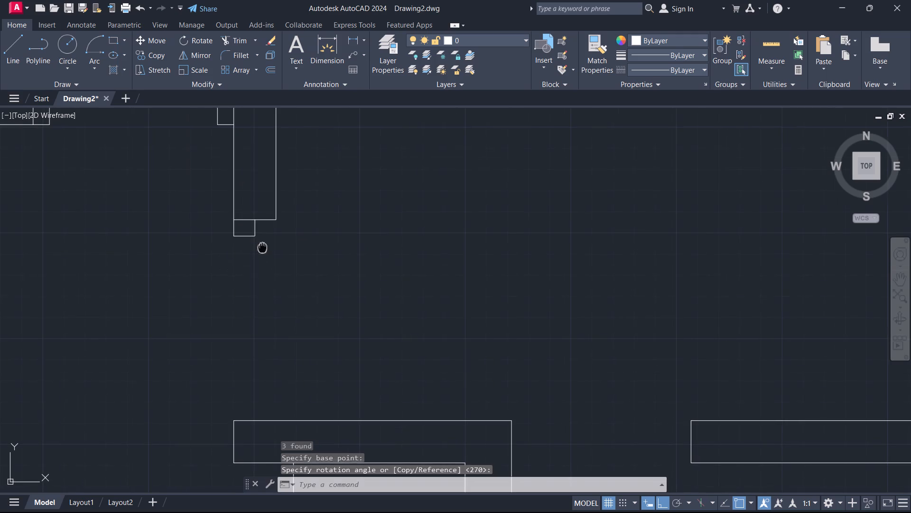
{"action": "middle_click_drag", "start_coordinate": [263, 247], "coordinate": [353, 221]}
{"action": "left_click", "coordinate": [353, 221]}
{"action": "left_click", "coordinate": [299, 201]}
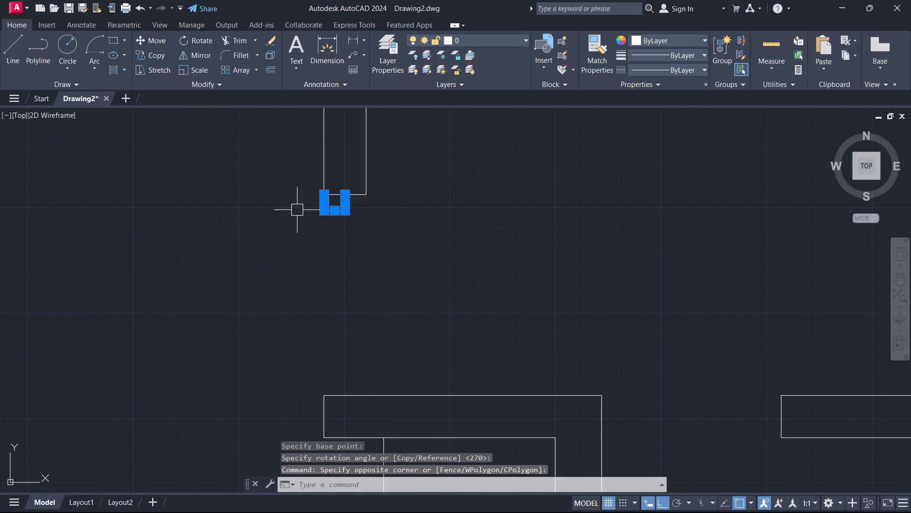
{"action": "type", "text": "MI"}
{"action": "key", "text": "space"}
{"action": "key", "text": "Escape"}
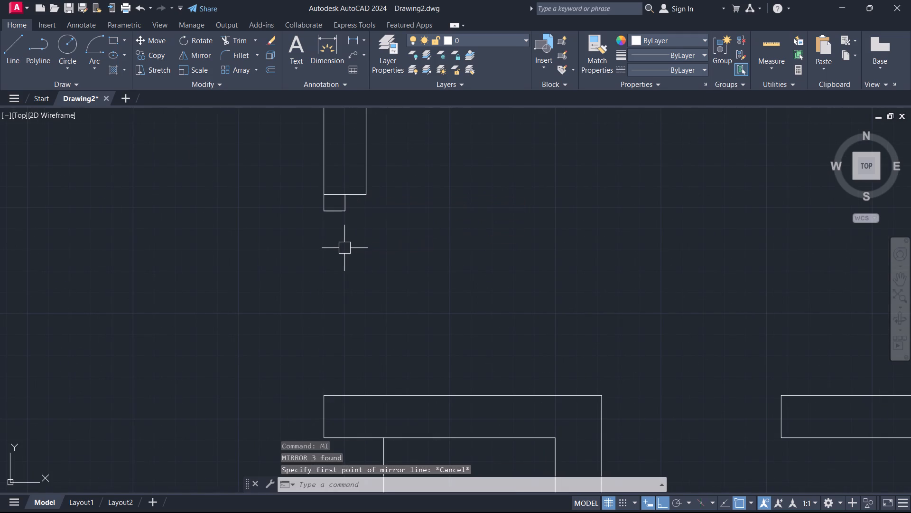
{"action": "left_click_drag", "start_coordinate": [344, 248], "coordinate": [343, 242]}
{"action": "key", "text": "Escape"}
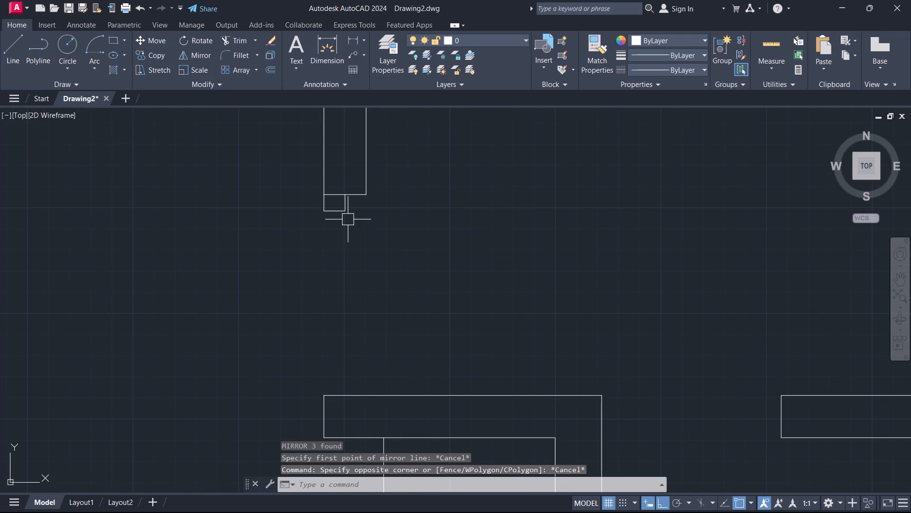
Copy the three jamb lines from the vertical wall's lower end straight down onto the top edge of the wall across the door opening.
{"action": "left_click", "coordinate": [352, 218]}
{"action": "left_click", "coordinate": [289, 204]}
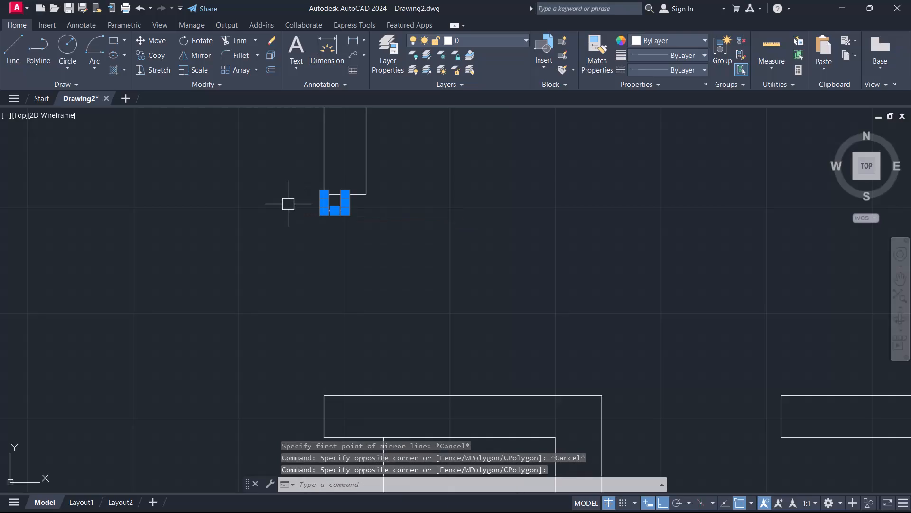
{"action": "type", "text": "CO"}
{"action": "key", "text": "space"}
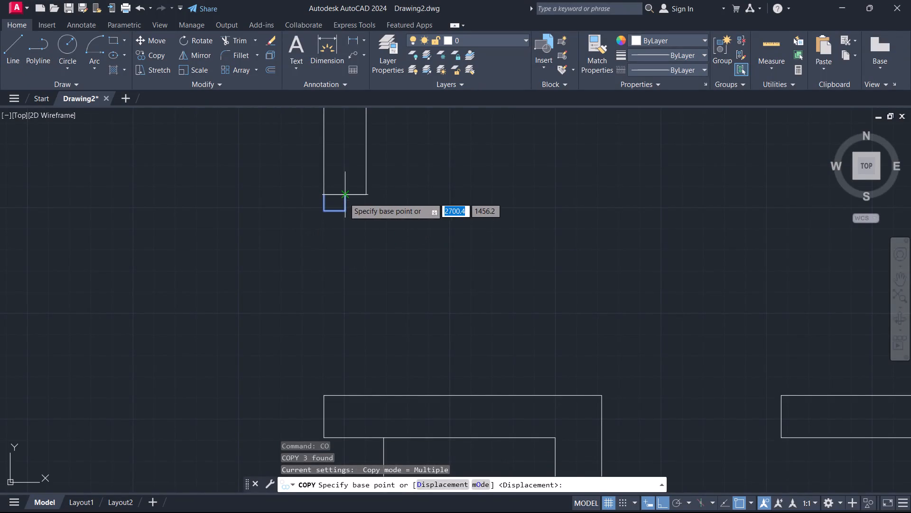
{"action": "left_click", "coordinate": [344, 198]}
{"action": "left_click", "coordinate": [346, 395]}
{"action": "key", "text": "Escape"}
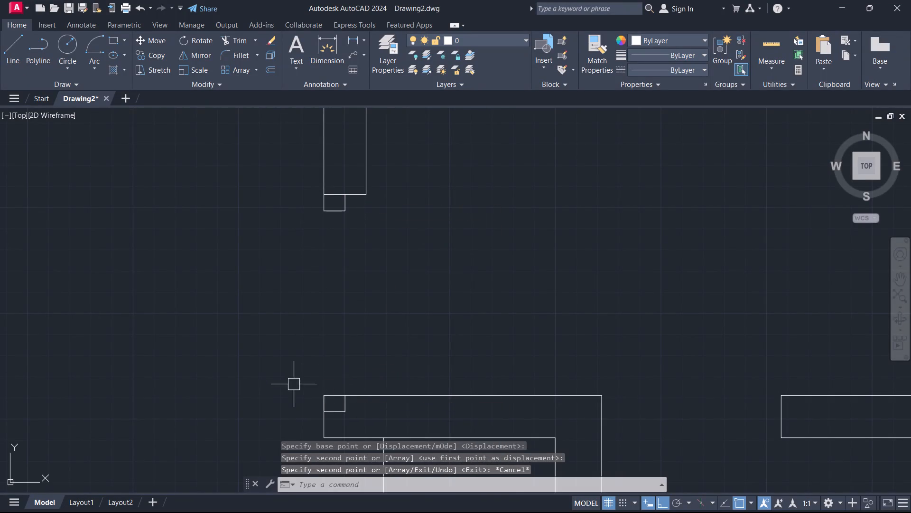
Mirror the copied jamb lines about the lower wall's top edge so they face into the opening, erasing the source objects.
{"action": "left_click", "coordinate": [292, 379]}
{"action": "left_click", "coordinate": [363, 422]}
{"action": "key", "text": "m"}
{"action": "key", "text": "i"}
{"action": "key", "text": "space"}
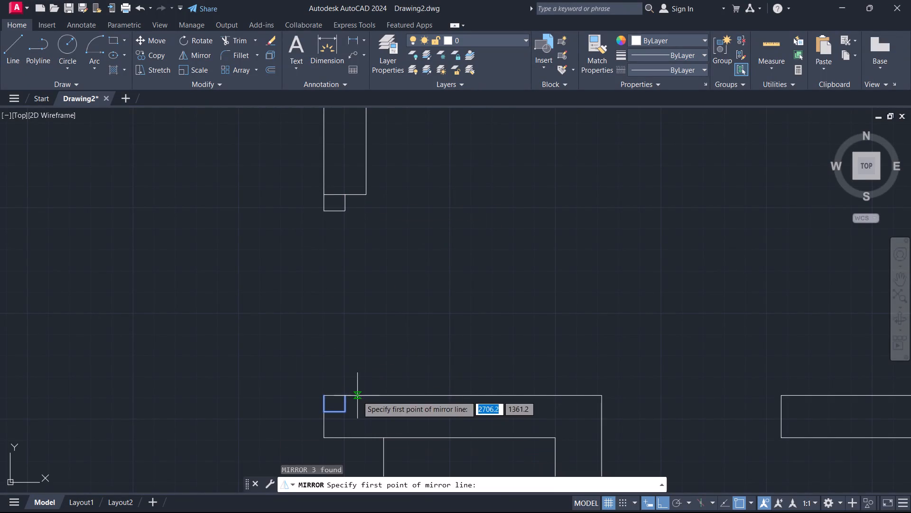
{"action": "left_click", "coordinate": [378, 394]}
{"action": "left_click", "coordinate": [228, 379]}
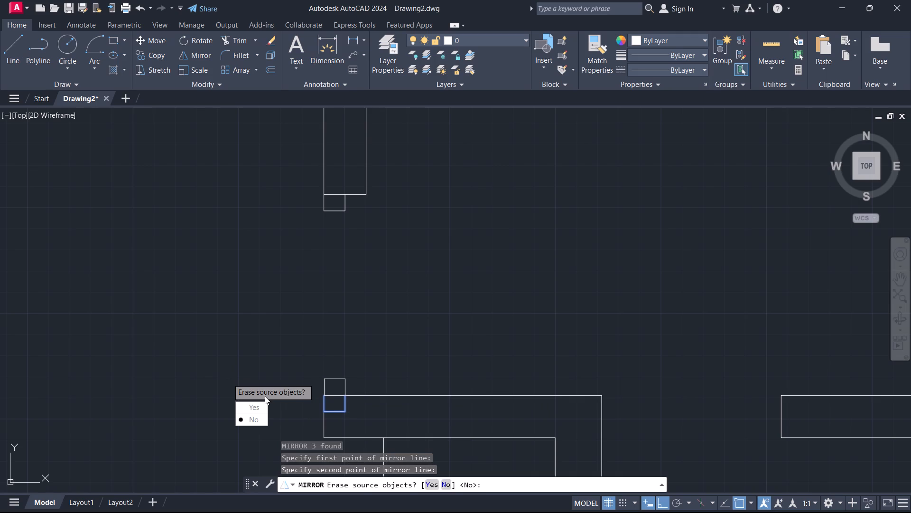
{"action": "left_click_drag", "start_coordinate": [258, 404], "coordinate": [228, 379]}
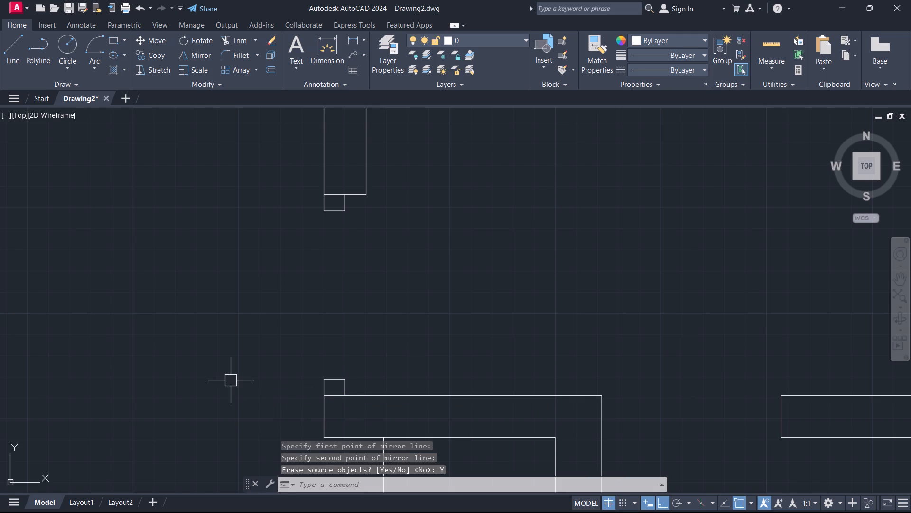
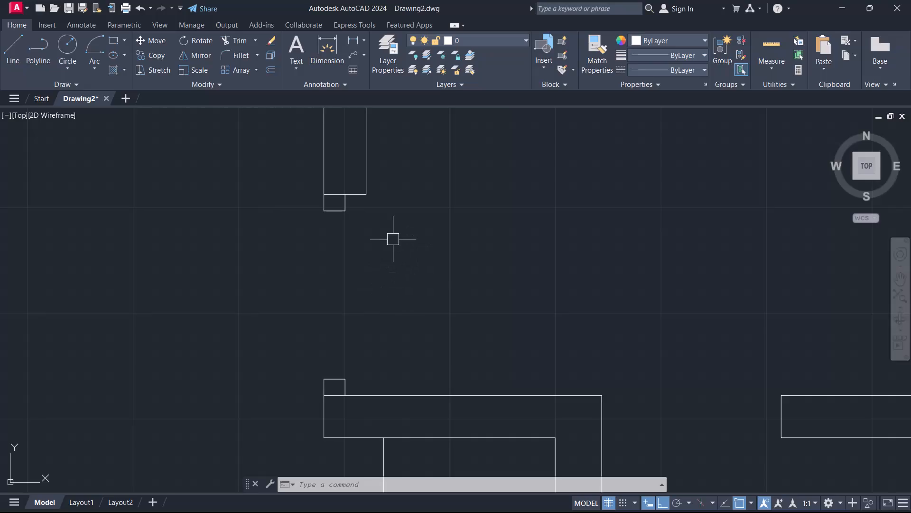
Draw a vertical line across the door opening between the facing corners of the upper and lower jambs.
{"action": "type", "text": "L"}
{"action": "key", "text": "space"}
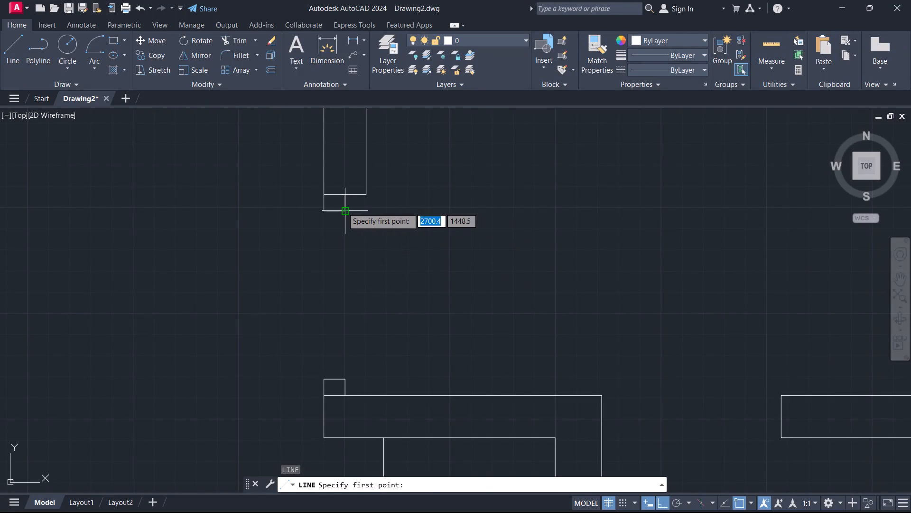
{"action": "left_click", "coordinate": [343, 208]}
{"action": "left_click", "coordinate": [346, 378]}
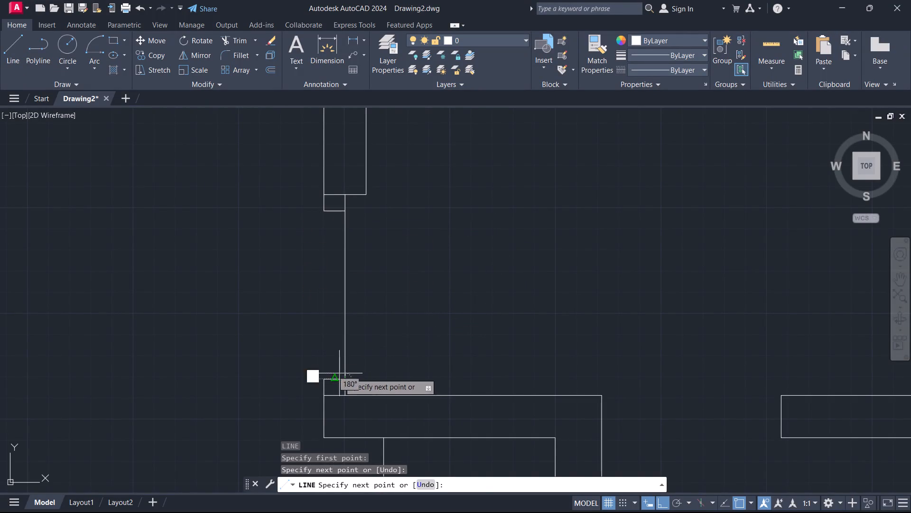
{"action": "key", "text": "Escape"}
Offset the new vertical line 5 cm to the left to form the door leaf's second edge.
{"action": "type", "text": "O 5"}
{"action": "key", "text": "Return"}
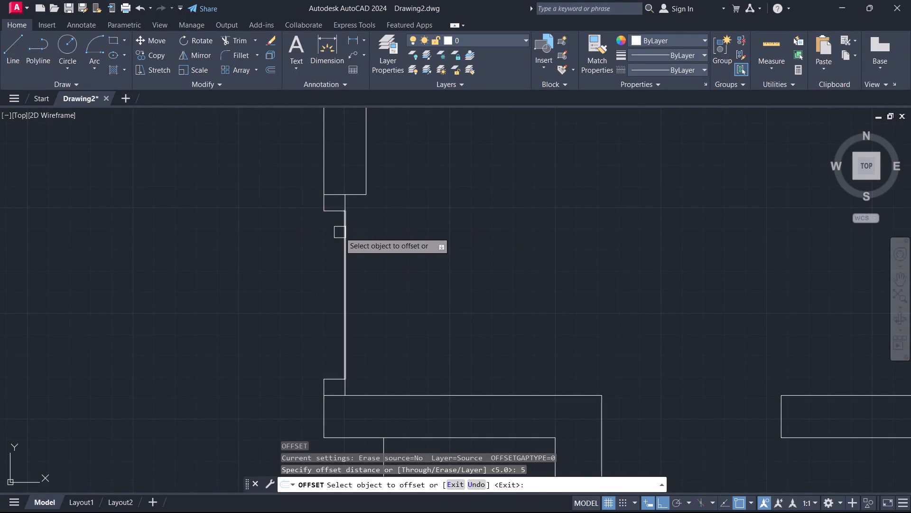
{"action": "left_click_drag", "start_coordinate": [340, 232], "coordinate": [316, 232]}
{"action": "left_click", "coordinate": [258, 237]}
{"action": "key", "text": "Escape"}
Rotate the two leaf lines to 270 degrees about the lower jamb's top-right corner so they lie horizontally above the wall.
{"action": "left_click", "coordinate": [367, 316]}
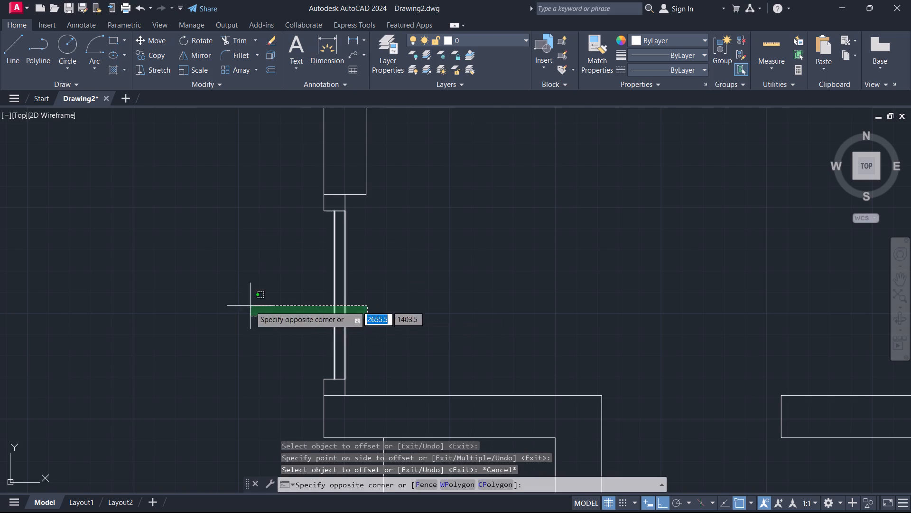
{"action": "left_click", "coordinate": [250, 306]}
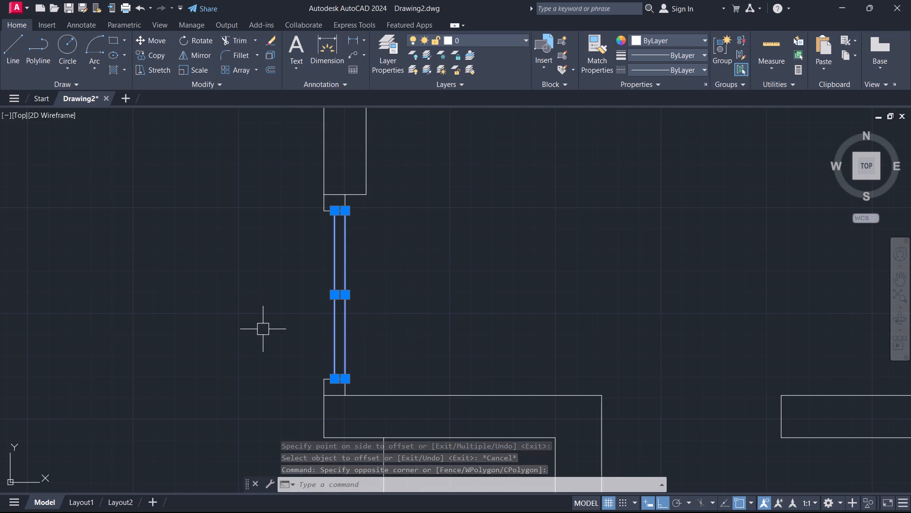
{"action": "type", "text": "RO"}
{"action": "key", "text": "space"}
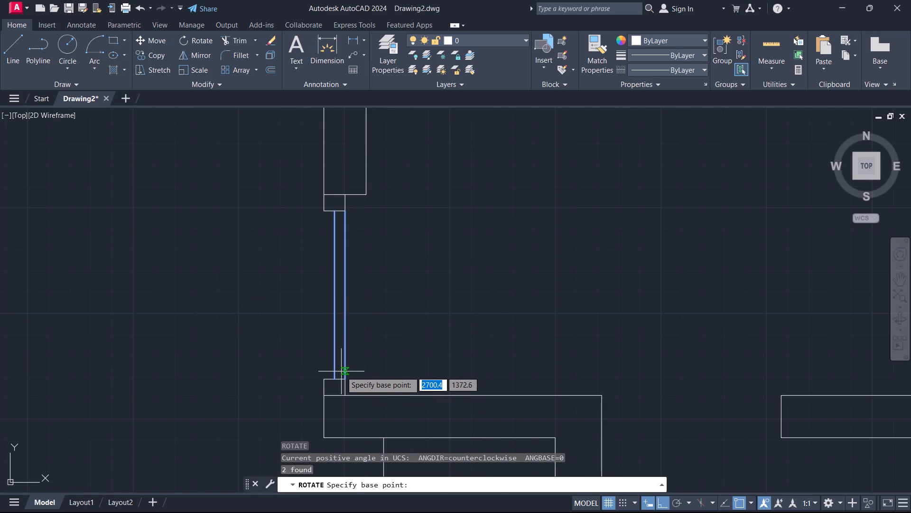
{"action": "left_click", "coordinate": [347, 380]}
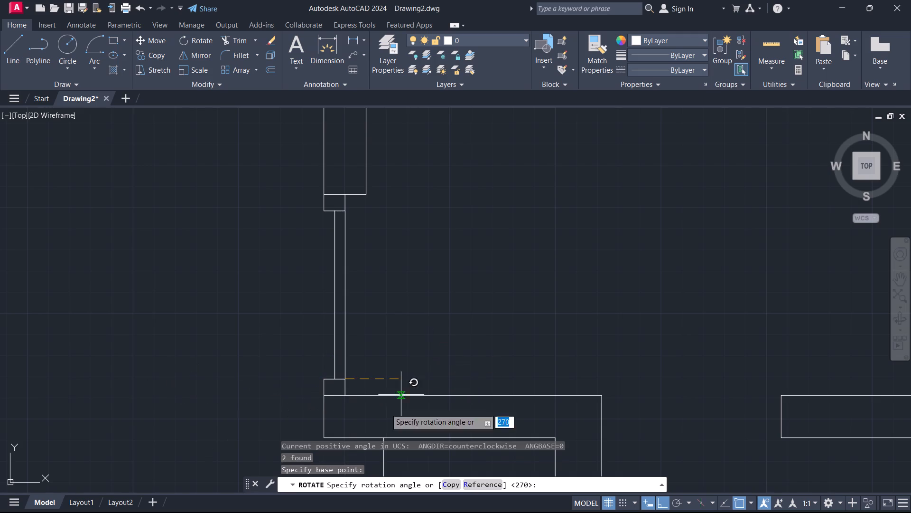
{"action": "middle_click_drag", "start_coordinate": [334, 408], "coordinate": [318, 188]}
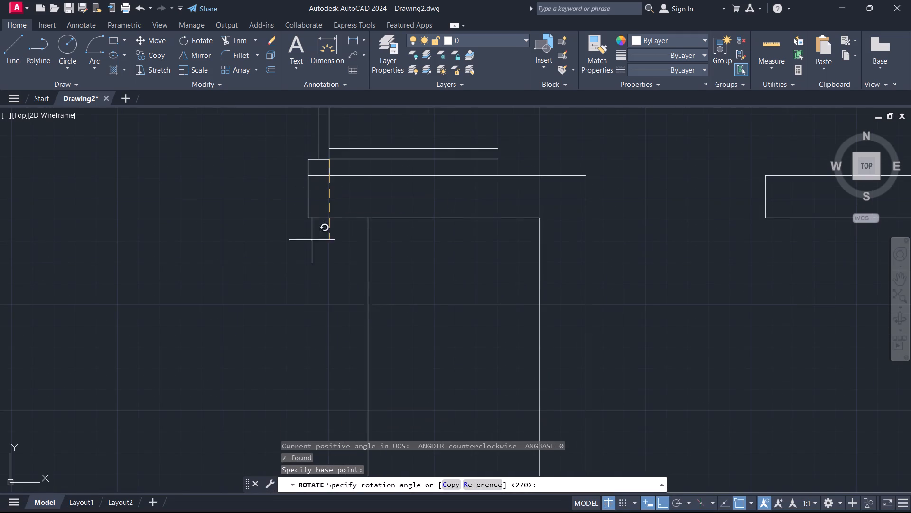
{"action": "left_click", "coordinate": [307, 293]}
Draw a short vertical line from the lower jamb's top-right corner to the upper leaf line, closing the leaf's hinge end.
{"action": "middle_click_drag", "start_coordinate": [341, 236], "coordinate": [303, 503]}
{"action": "scroll", "coordinate": [307, 448], "scroll_direction": "up", "scroll_amount": 1}
{"action": "middle_click_drag", "start_coordinate": [306, 397], "coordinate": [310, 308]}
{"action": "key", "text": "Escape"}
{"action": "key", "text": "l"}
{"action": "key", "text": "space"}
{"action": "scroll", "coordinate": [308, 315], "scroll_direction": "up", "scroll_amount": 3}
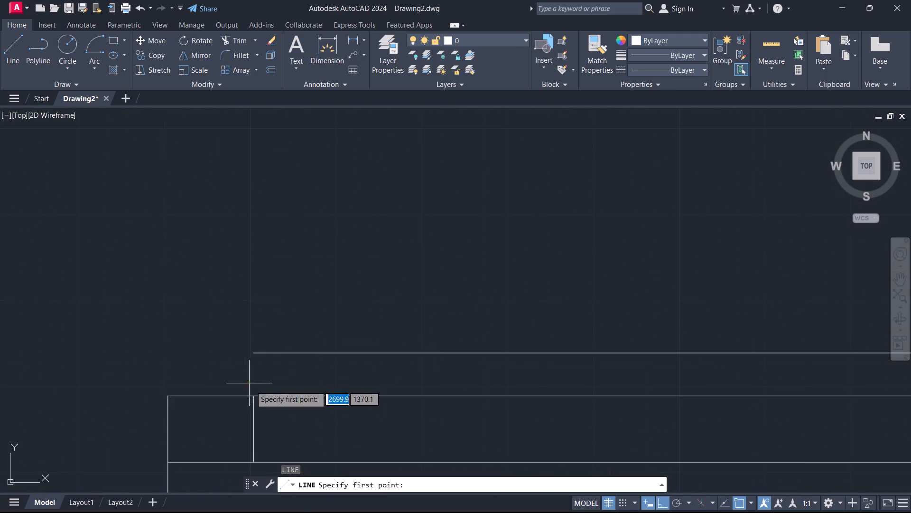
{"action": "left_click_drag", "start_coordinate": [253, 396], "coordinate": [251, 387]}
{"action": "left_click", "coordinate": [249, 353]}
{"action": "key", "text": "Escape"}
{"action": "scroll", "coordinate": [258, 287], "scroll_direction": "down", "scroll_amount": 4}
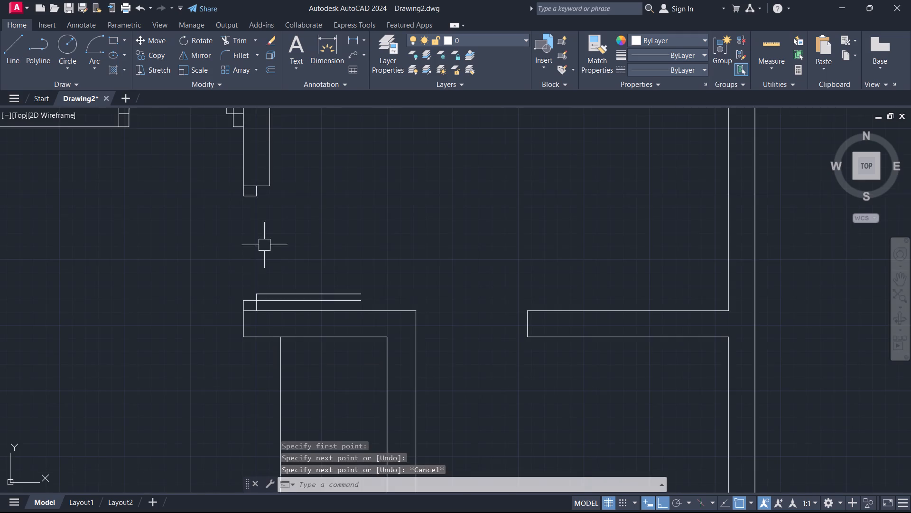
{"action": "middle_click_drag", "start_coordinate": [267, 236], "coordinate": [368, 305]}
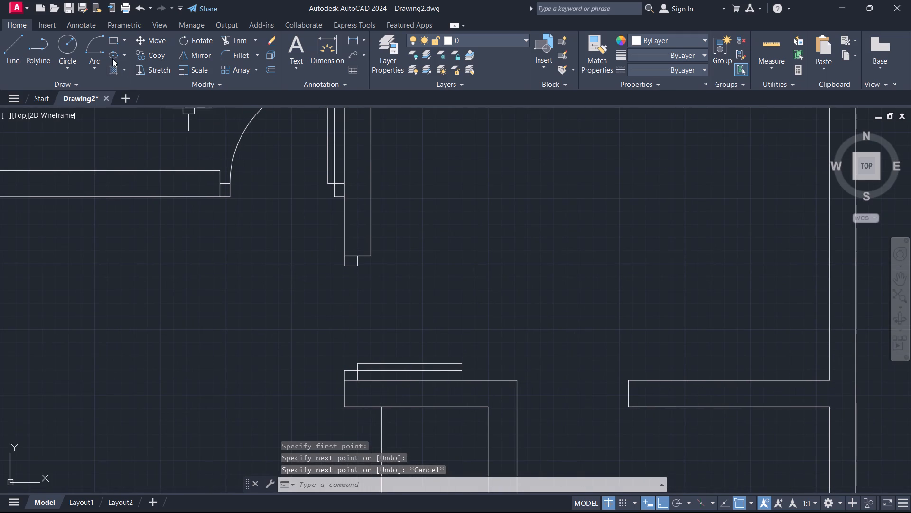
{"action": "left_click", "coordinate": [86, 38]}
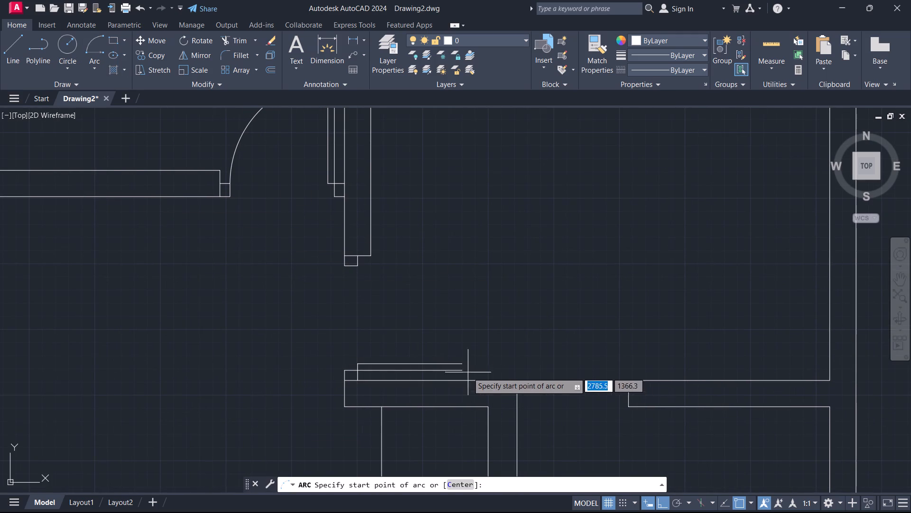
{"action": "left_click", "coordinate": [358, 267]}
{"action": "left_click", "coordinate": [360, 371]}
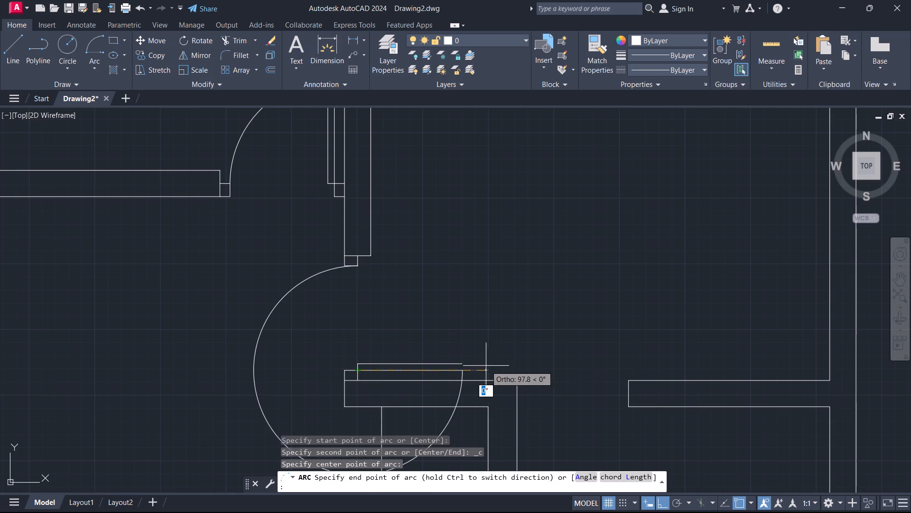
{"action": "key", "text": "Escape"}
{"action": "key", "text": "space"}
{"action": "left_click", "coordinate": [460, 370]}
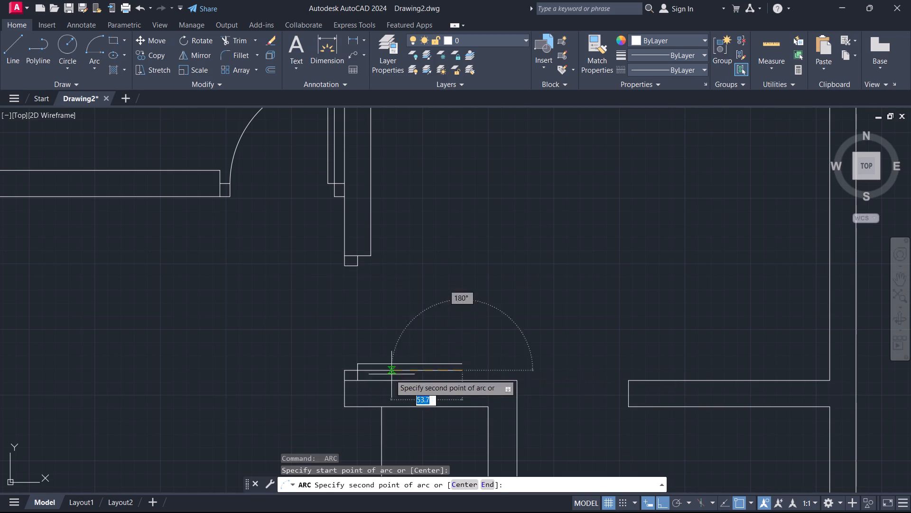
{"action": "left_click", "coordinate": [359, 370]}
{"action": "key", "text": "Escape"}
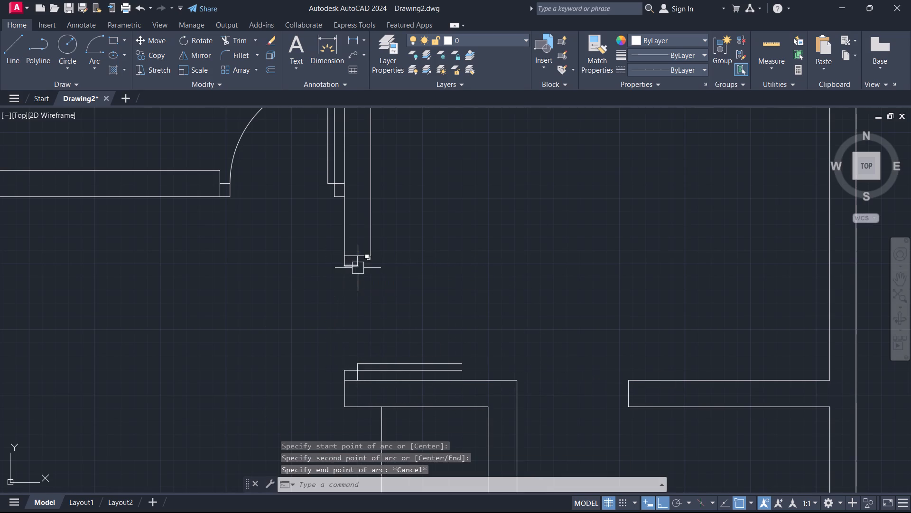
Draw the door swing as a start-center-end arc from the leaf's free end, centred on the hinge corner, to the upper jamb.
{"action": "left_click", "coordinate": [96, 65]}
{"action": "left_click", "coordinate": [125, 121]}
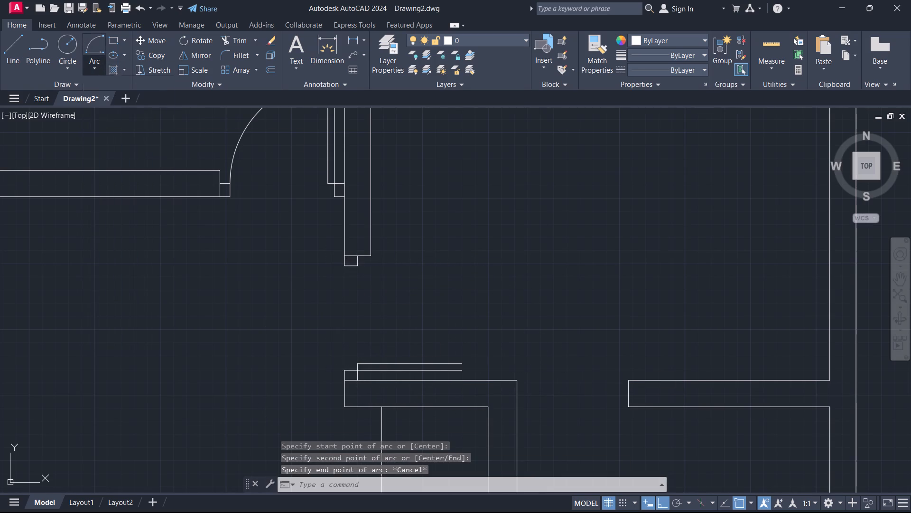
{"action": "left_click", "coordinate": [465, 369]}
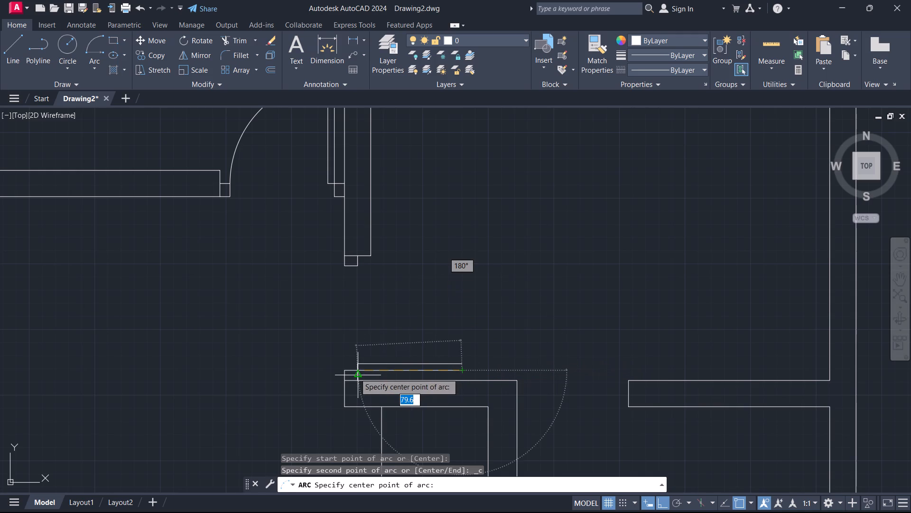
{"action": "scroll", "coordinate": [353, 373], "scroll_direction": "up", "scroll_amount": 4}
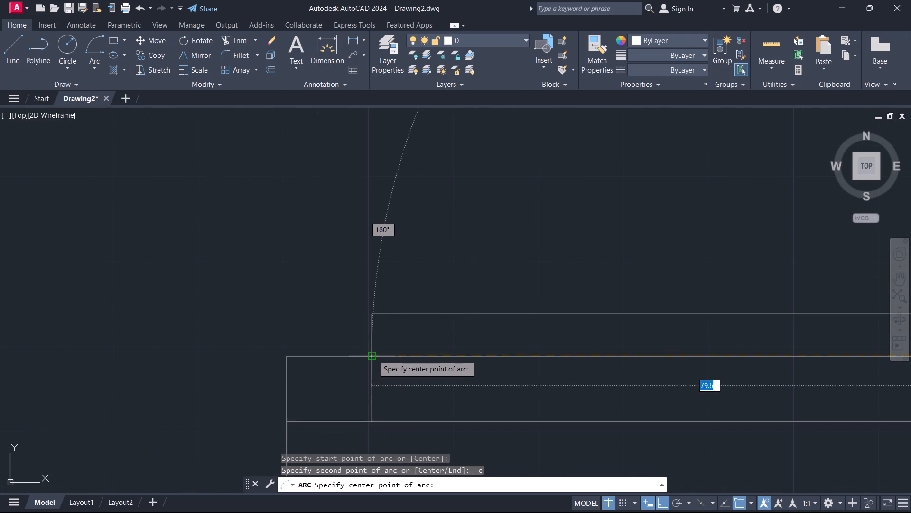
{"action": "left_click", "coordinate": [373, 355]}
{"action": "scroll", "coordinate": [373, 355], "scroll_direction": "down", "scroll_amount": 4}
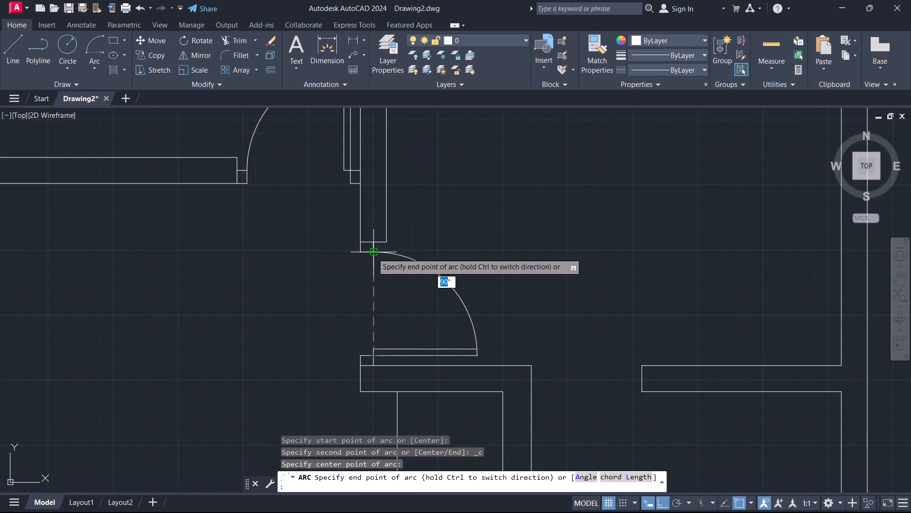
{"action": "left_click", "coordinate": [372, 253]}
{"action": "key", "text": "Escape"}
Trim the end of the upper leaf line that extends past the swing arc.
{"action": "scroll", "coordinate": [375, 303], "scroll_direction": "down", "scroll_amount": 2}
{"action": "middle_click_drag", "start_coordinate": [388, 333], "coordinate": [358, 261]}
{"action": "scroll", "coordinate": [361, 263], "scroll_direction": "up", "scroll_amount": 2}
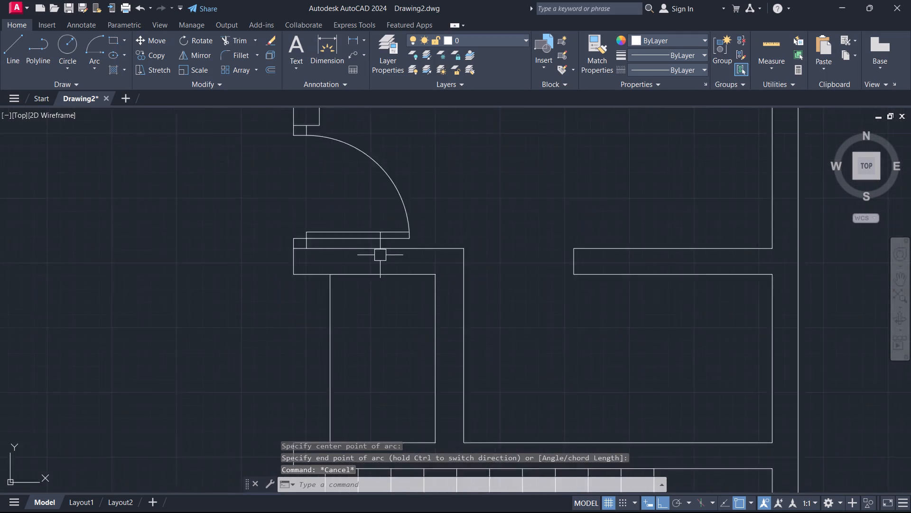
{"action": "scroll", "coordinate": [380, 255], "scroll_direction": "up", "scroll_amount": 1}
{"action": "scroll", "coordinate": [449, 187], "scroll_direction": "up", "scroll_amount": 3}
{"action": "scroll", "coordinate": [392, 271], "scroll_direction": "up", "scroll_amount": 1}
{"action": "scroll", "coordinate": [296, 361], "scroll_direction": "up", "scroll_amount": 1}
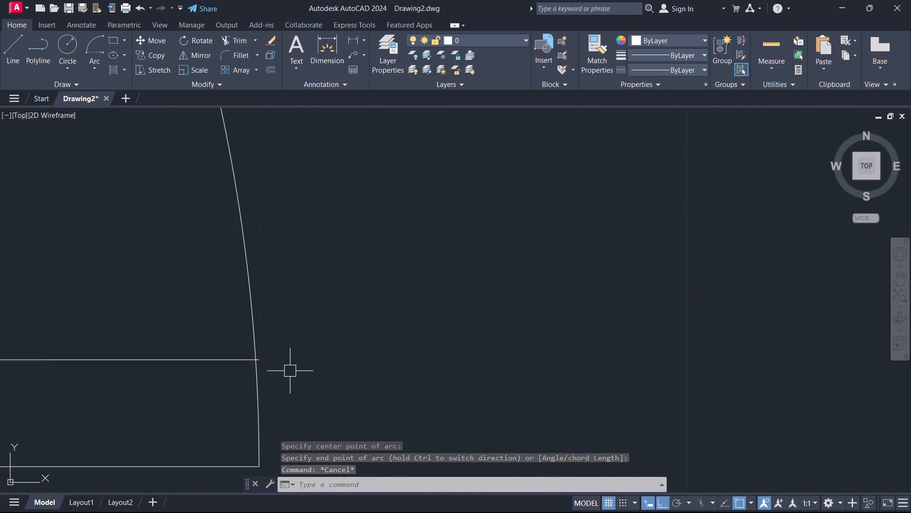
{"action": "scroll", "coordinate": [290, 371], "scroll_direction": "up", "scroll_amount": 2}
{"action": "middle_click_drag", "start_coordinate": [286, 376], "coordinate": [349, 383]}
{"action": "key", "text": "t"}
{"action": "key", "text": "r"}
{"action": "scroll", "coordinate": [289, 376], "scroll_direction": "up", "scroll_amount": 1}
{"action": "key", "text": "space"}
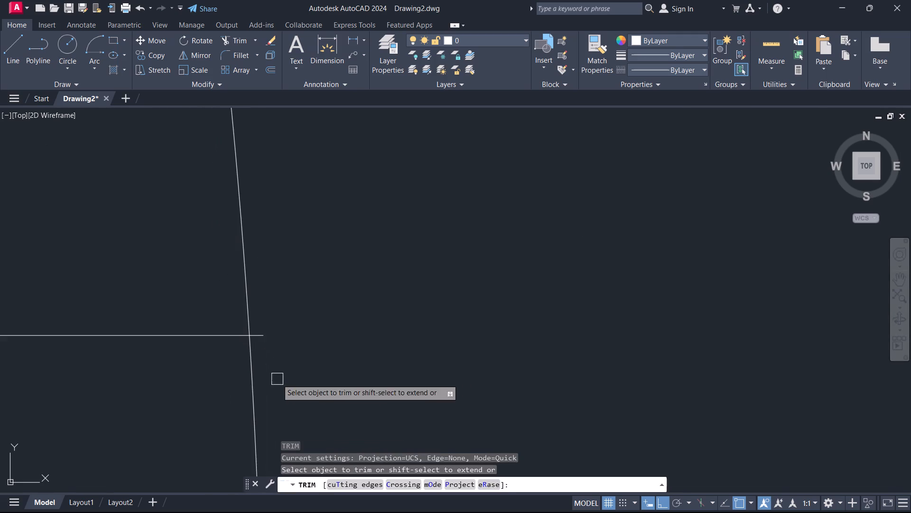
{"action": "scroll", "coordinate": [255, 360], "scroll_direction": "up", "scroll_amount": 3}
{"action": "left_click_drag", "start_coordinate": [253, 338], "coordinate": [253, 333]}
{"action": "left_click", "coordinate": [251, 235]}
{"action": "key", "text": "Escape"}
{"action": "scroll", "coordinate": [312, 277], "scroll_direction": "down", "scroll_amount": 12}
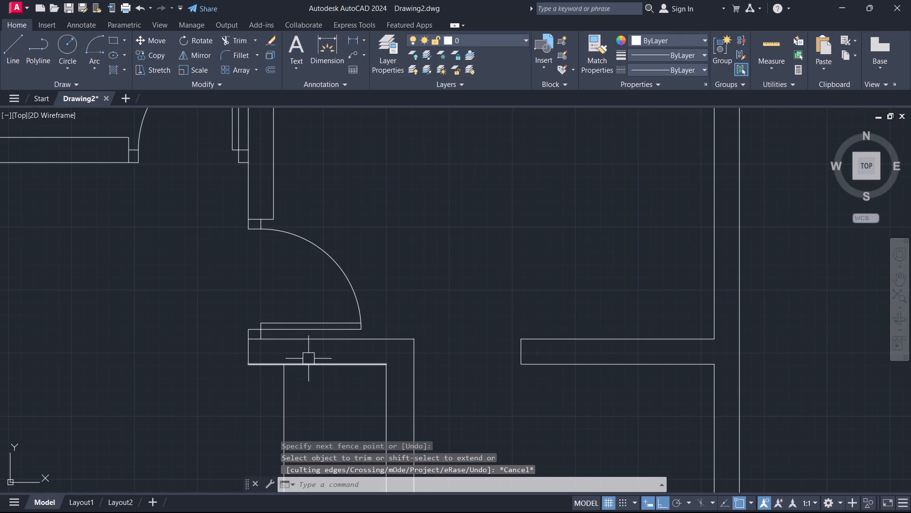
Copy the three jamb lines from the upper-left door's horizontal wall end to the top-right corner of the wall below the new door.
{"action": "middle_click_drag", "start_coordinate": [288, 372], "coordinate": [370, 248]}
{"action": "scroll", "coordinate": [370, 248], "scroll_direction": "down", "scroll_amount": 3}
{"action": "scroll", "coordinate": [370, 248], "scroll_direction": "up", "scroll_amount": 1}
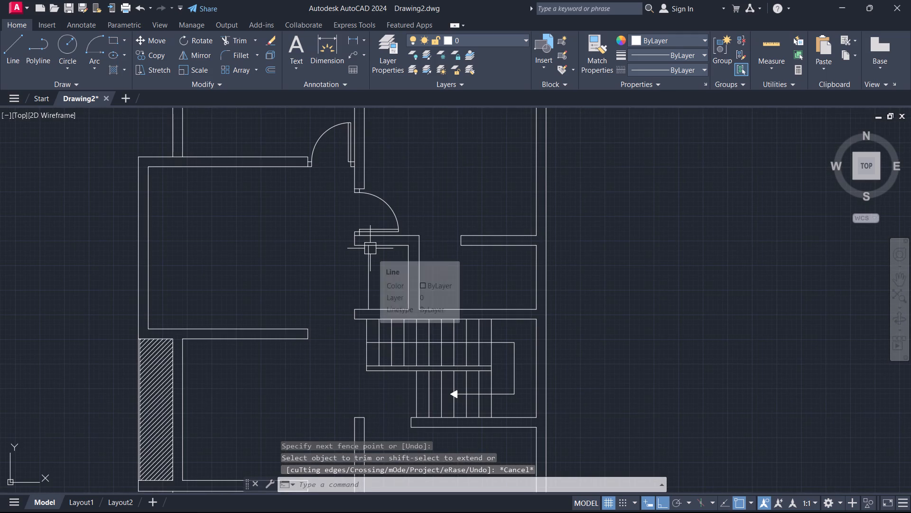
{"action": "scroll", "coordinate": [463, 242], "scroll_direction": "up", "scroll_amount": 4}
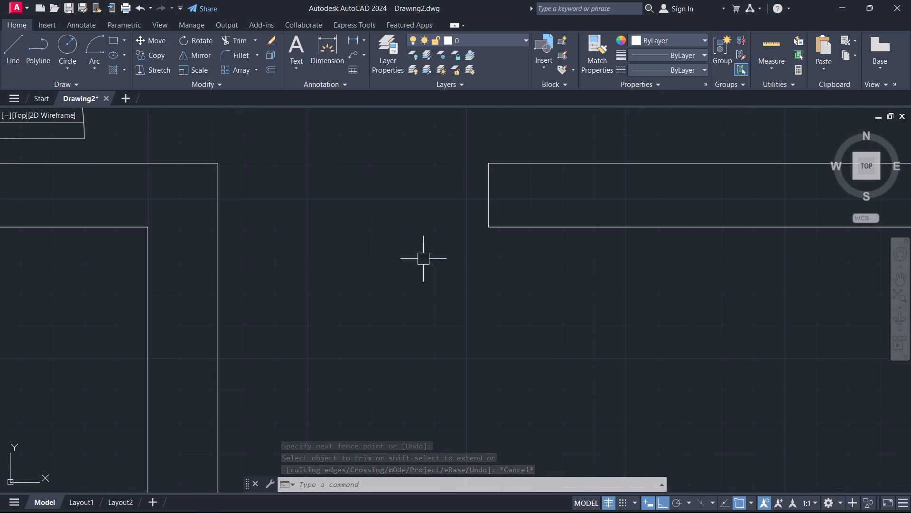
{"action": "middle_click_drag", "start_coordinate": [219, 207], "coordinate": [400, 329]}
{"action": "scroll", "coordinate": [393, 335], "scroll_direction": "down", "scroll_amount": 2}
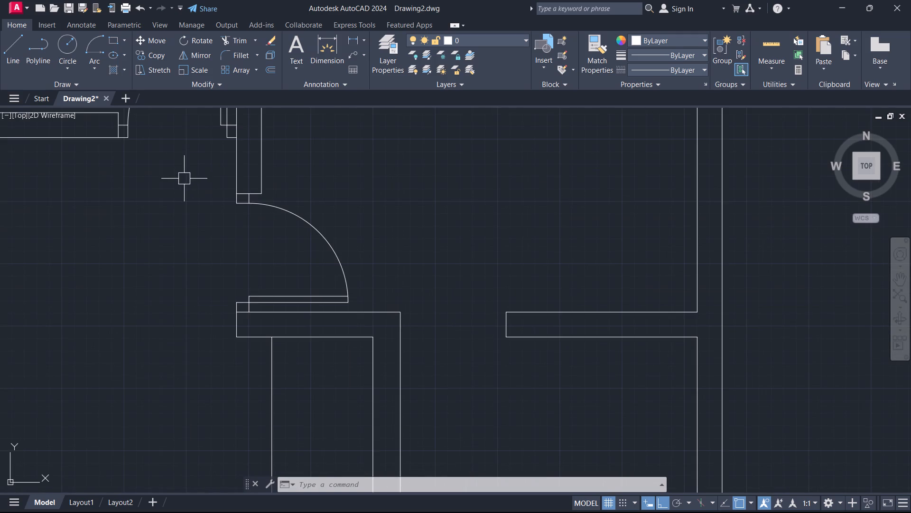
{"action": "middle_click_drag", "start_coordinate": [188, 180], "coordinate": [269, 253]}
{"action": "scroll", "coordinate": [261, 254], "scroll_direction": "up", "scroll_amount": 2}
{"action": "middle_click_drag", "start_coordinate": [195, 187], "coordinate": [296, 306]}
{"action": "scroll", "coordinate": [197, 187], "scroll_direction": "up", "scroll_amount": 1}
{"action": "scroll", "coordinate": [300, 303], "scroll_direction": "up", "scroll_amount": 1}
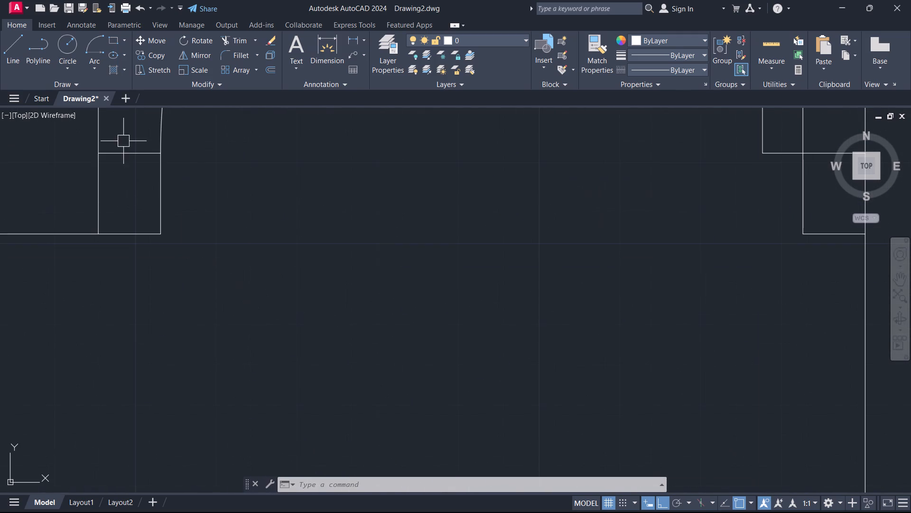
{"action": "left_click", "coordinate": [123, 141]}
{"action": "key", "text": "Escape"}
{"action": "left_click_drag", "start_coordinate": [191, 262], "coordinate": [185, 257]}
{"action": "left_click", "coordinate": [153, 209]}
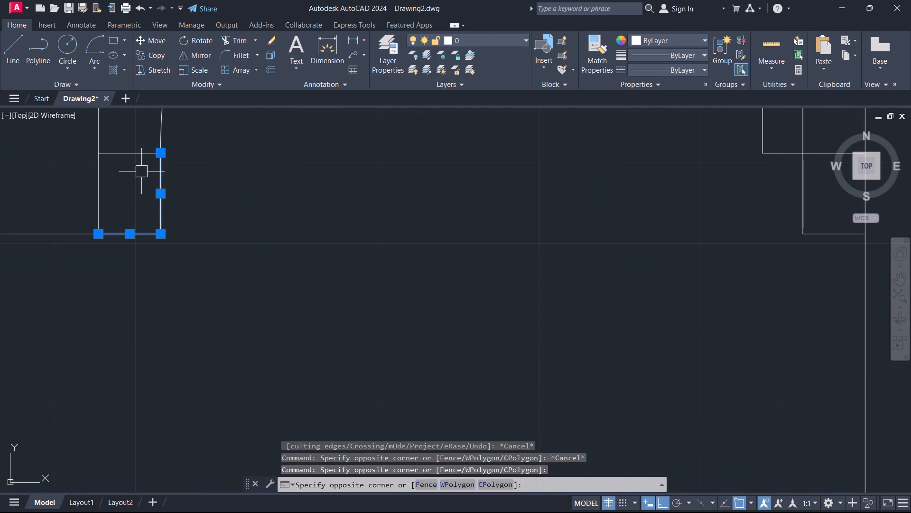
{"action": "left_click", "coordinate": [141, 171]}
{"action": "left_click", "coordinate": [130, 137]}
{"action": "type", "text": "CO"}
{"action": "key", "text": "space"}
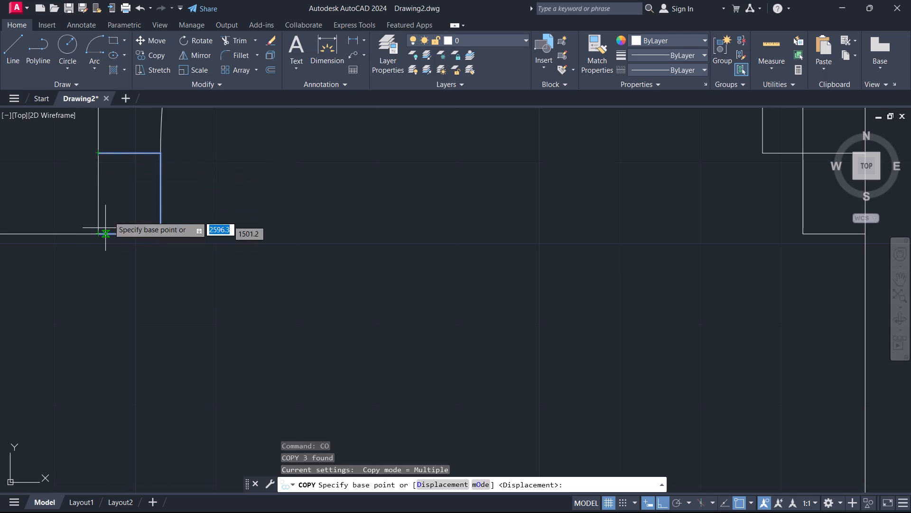
{"action": "left_click", "coordinate": [97, 155]}
{"action": "scroll", "coordinate": [240, 238], "scroll_direction": "down", "scroll_amount": 3}
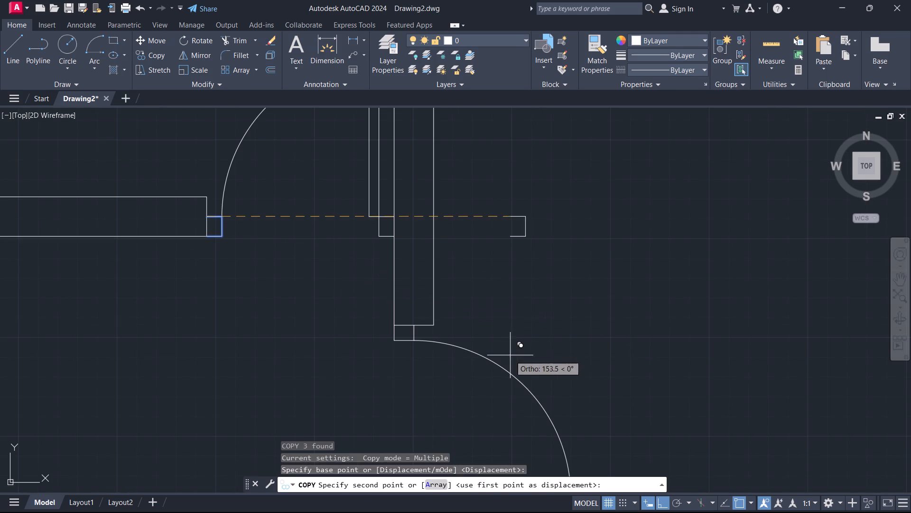
{"action": "middle_click_drag", "start_coordinate": [500, 353], "coordinate": [344, 275]}
{"action": "scroll", "coordinate": [335, 277], "scroll_direction": "down", "scroll_amount": 2}
{"action": "scroll", "coordinate": [377, 343], "scroll_direction": "up", "scroll_amount": 2}
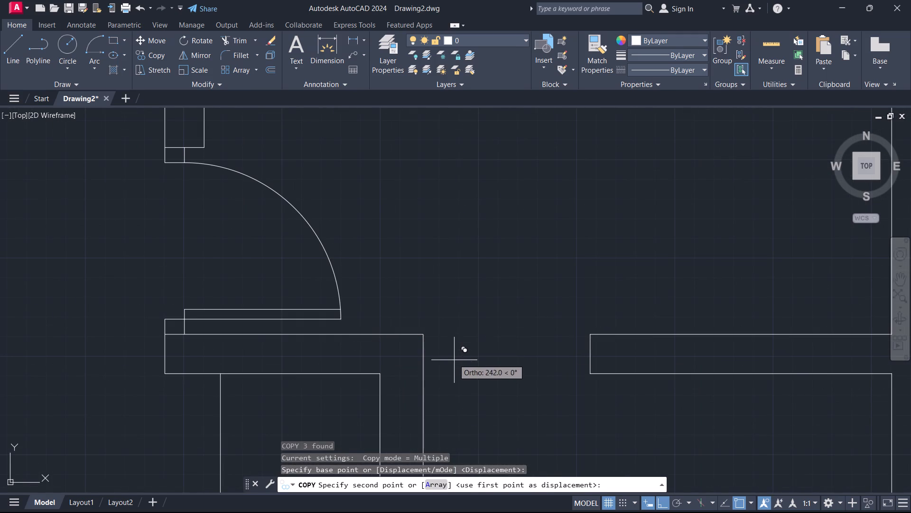
{"action": "left_click", "coordinate": [426, 334]}
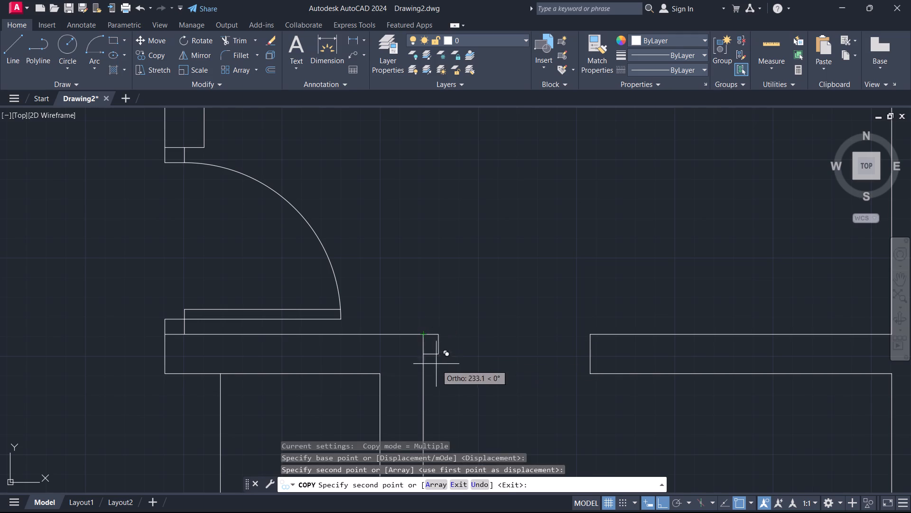
{"action": "key", "text": "Escape"}
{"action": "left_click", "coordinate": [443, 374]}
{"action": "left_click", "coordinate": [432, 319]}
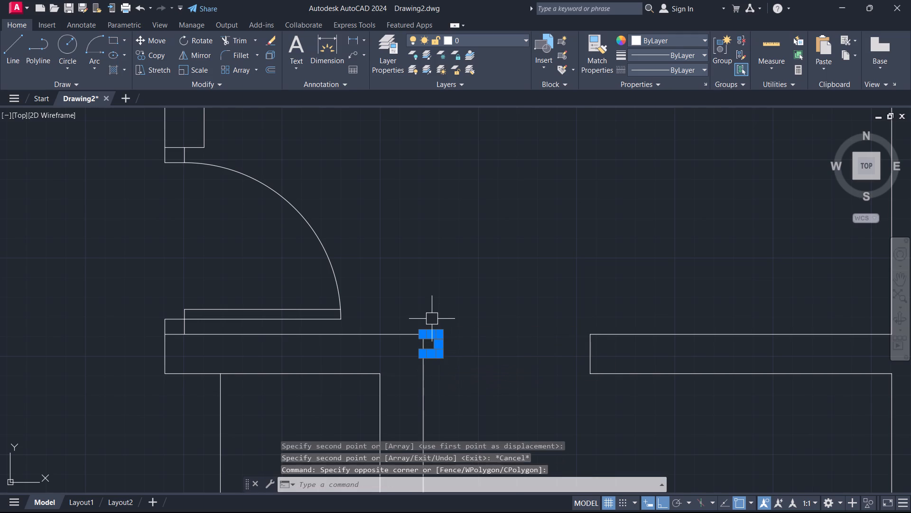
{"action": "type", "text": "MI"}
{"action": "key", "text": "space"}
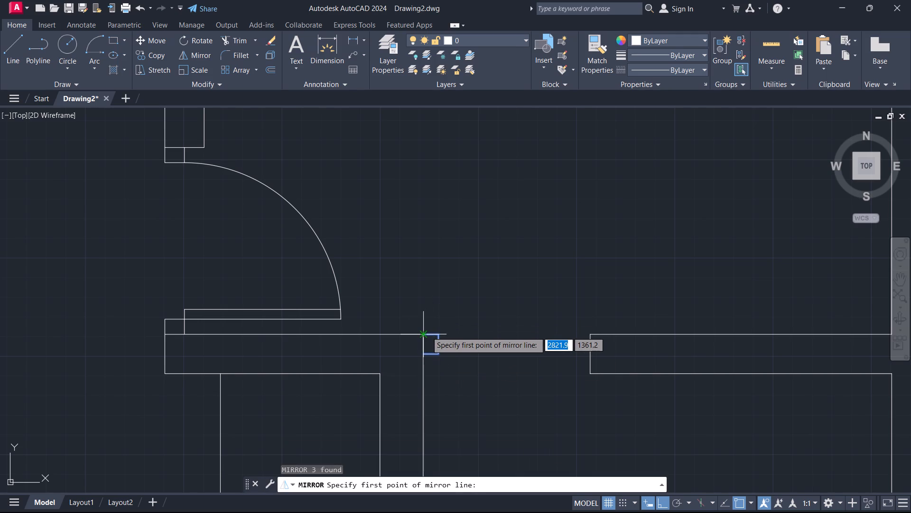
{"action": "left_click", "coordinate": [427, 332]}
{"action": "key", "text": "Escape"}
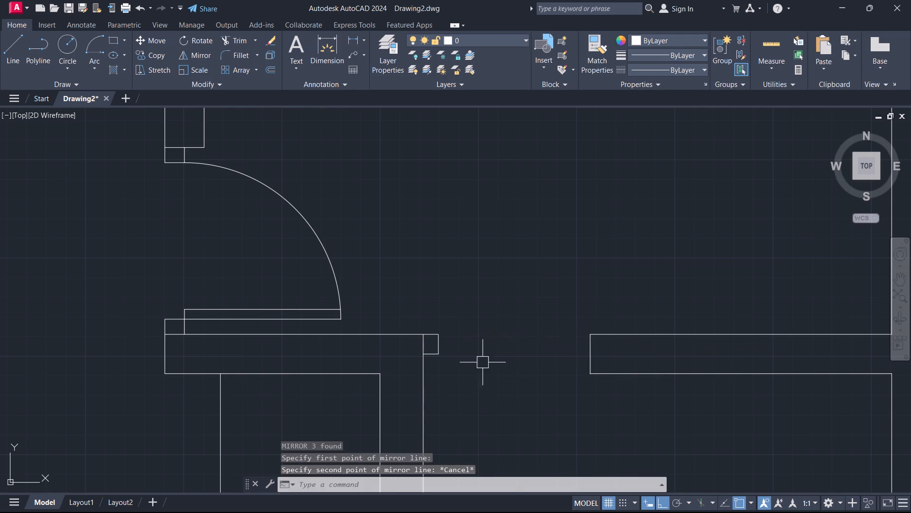
Copy the three jamb lines from the wall's top-right corner to the top-left corner of the wall across the opening.
{"action": "left_click", "coordinate": [465, 361]}
{"action": "left_click", "coordinate": [428, 318]}
{"action": "type", "text": "CO"}
{"action": "key", "text": "space"}
{"action": "left_click", "coordinate": [426, 335]}
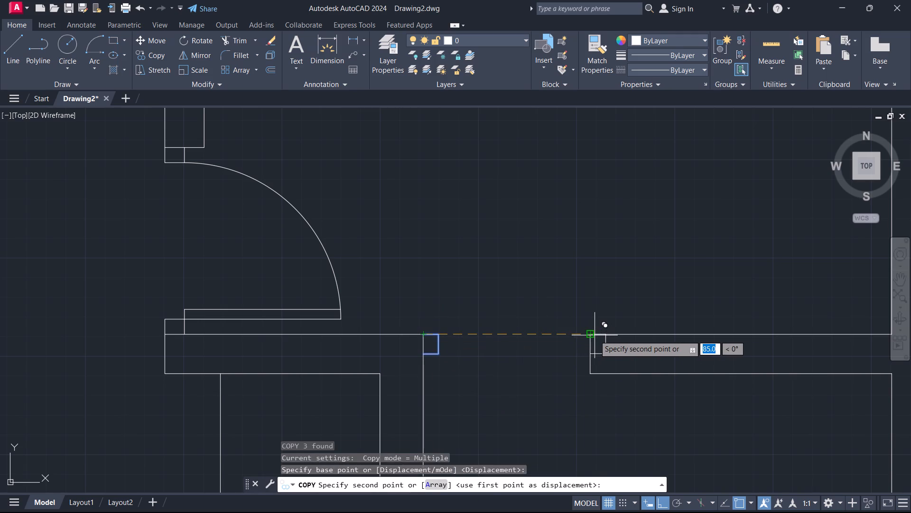
{"action": "left_click", "coordinate": [592, 336]}
{"action": "key", "text": "Escape"}
Mirror the copied jamb lines about the end face of that wall into the opening, erasing the source lines.
{"action": "left_click", "coordinate": [572, 329]}
{"action": "left_click", "coordinate": [616, 357]}
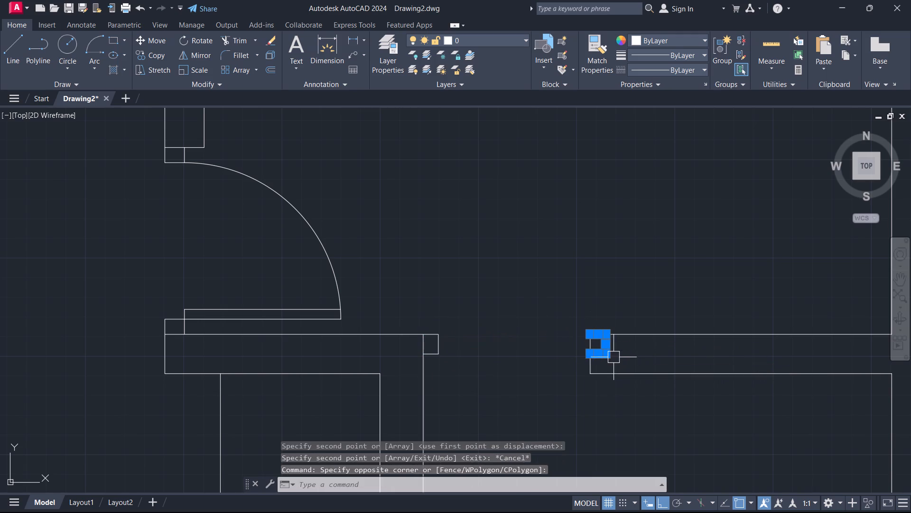
{"action": "type", "text": "MI"}
{"action": "key", "text": "space"}
{"action": "left_click", "coordinate": [588, 336]}
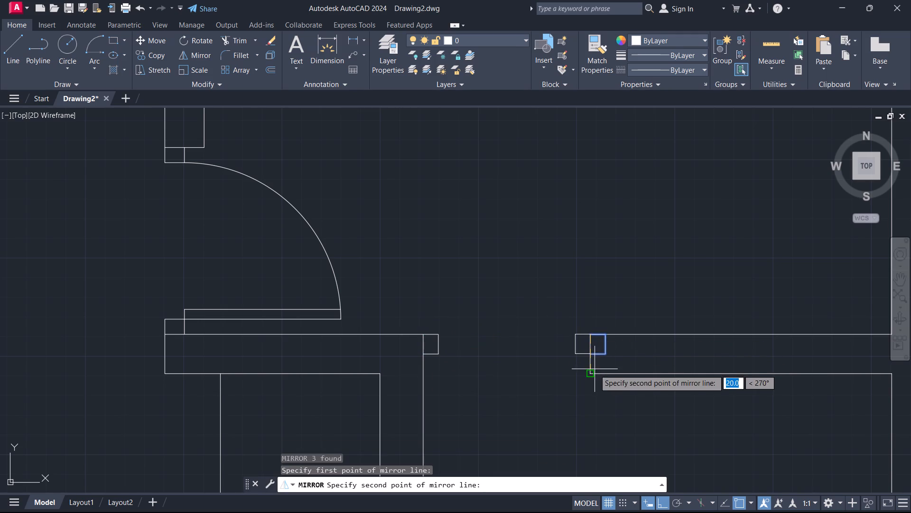
{"action": "left_click", "coordinate": [594, 375]}
{"action": "left_click_drag", "start_coordinate": [604, 402], "coordinate": [594, 376]}
{"action": "key", "text": "Escape"}
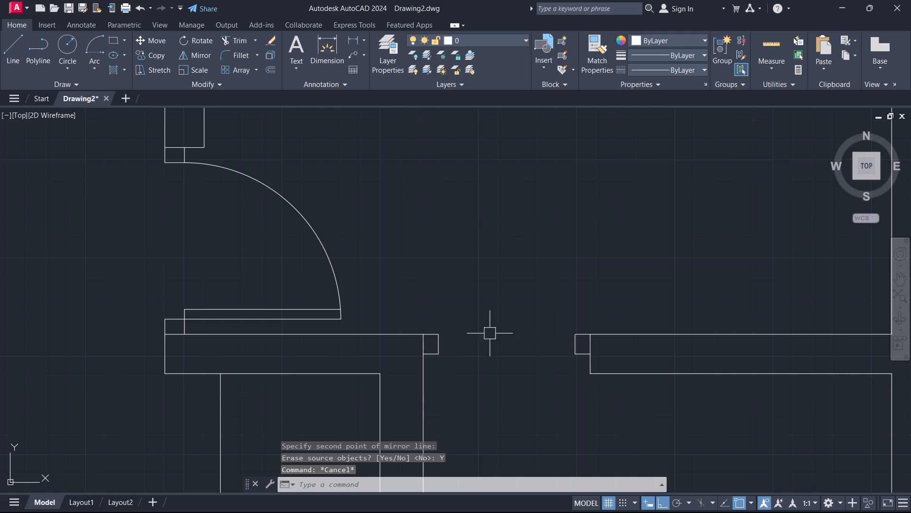
Draw a horizontal line across the opening between the lower inner corners of the two jambs.
{"action": "type", "text": "L"}
{"action": "key", "text": "space"}
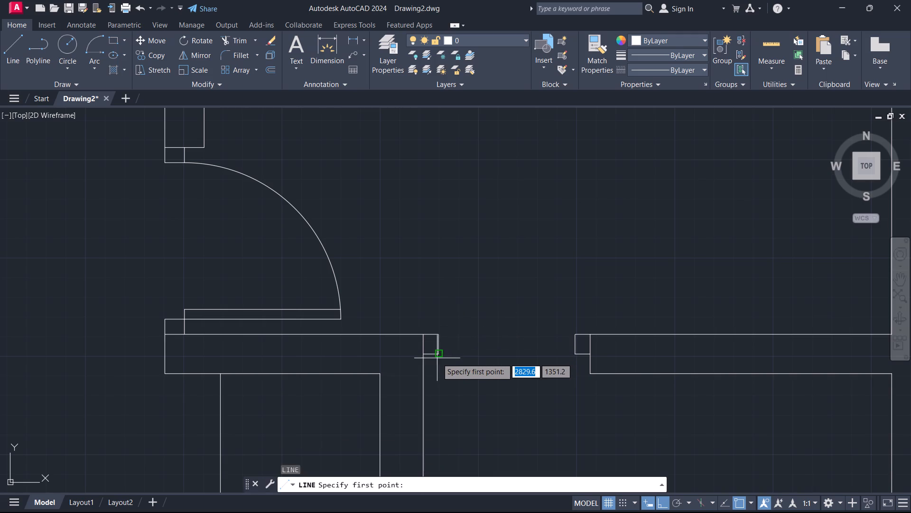
{"action": "left_click", "coordinate": [440, 353]}
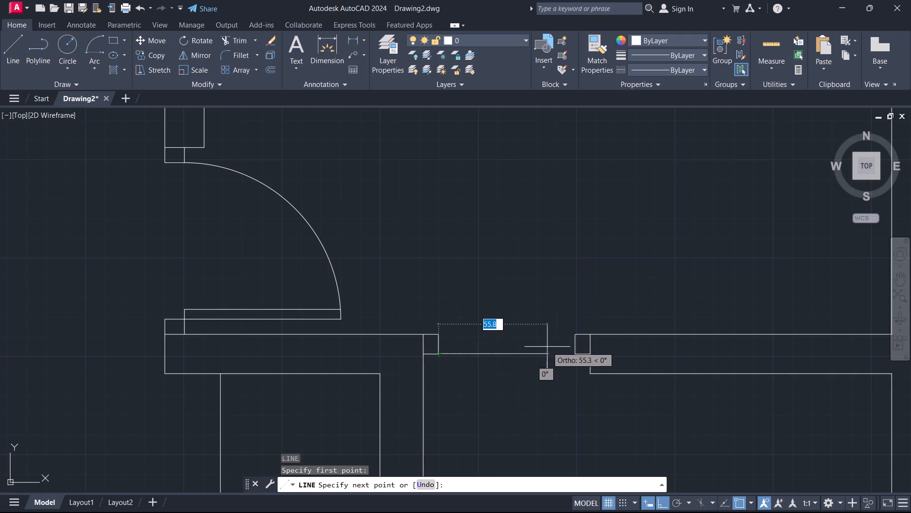
{"action": "left_click", "coordinate": [573, 351]}
{"action": "key", "text": "Escape"}
Offset the line across the opening 5 cm upward to form the door leaf thickness.
{"action": "type", "text": "O"}
{"action": "key", "text": "space"}
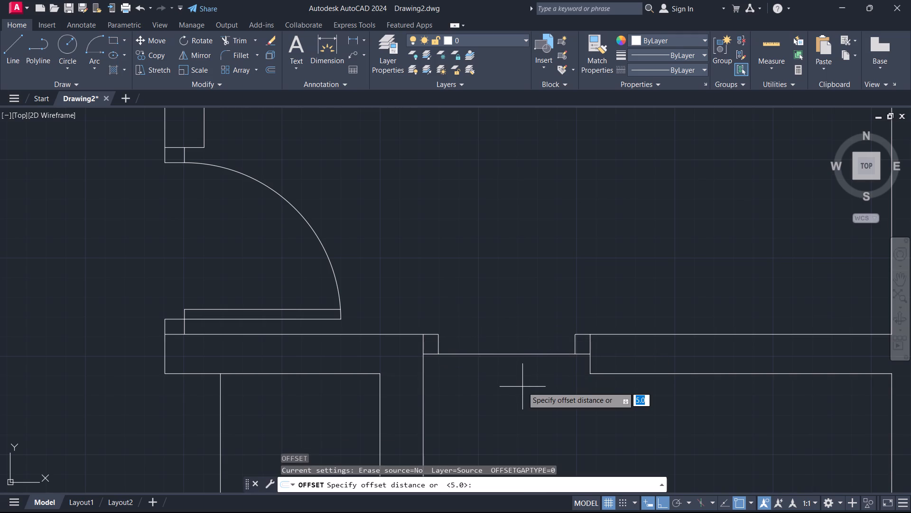
{"action": "key", "text": "5"}
{"action": "key", "text": "Return"}
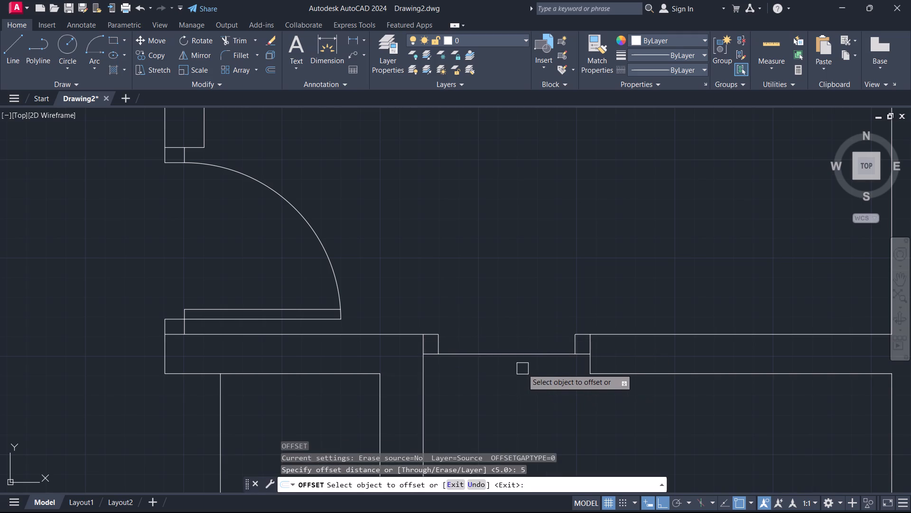
{"action": "left_click", "coordinate": [523, 360]}
{"action": "left_click", "coordinate": [513, 314]}
{"action": "key", "text": "Escape"}
Rotate both leaf lines 270° about the left jamb's lower inner corner so the leaf points straight down.
{"action": "left_click", "coordinate": [523, 361]}
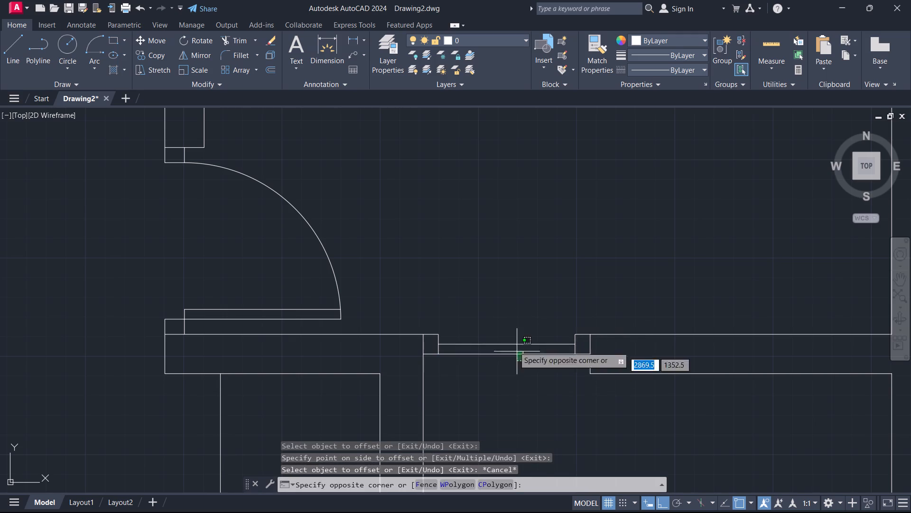
{"action": "left_click", "coordinate": [495, 310]}
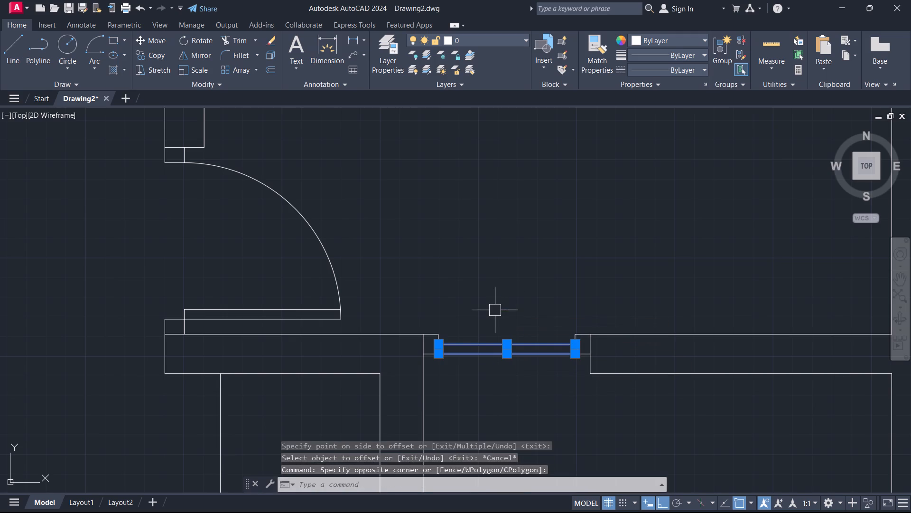
{"action": "type", "text": "RO"}
{"action": "key", "text": "space"}
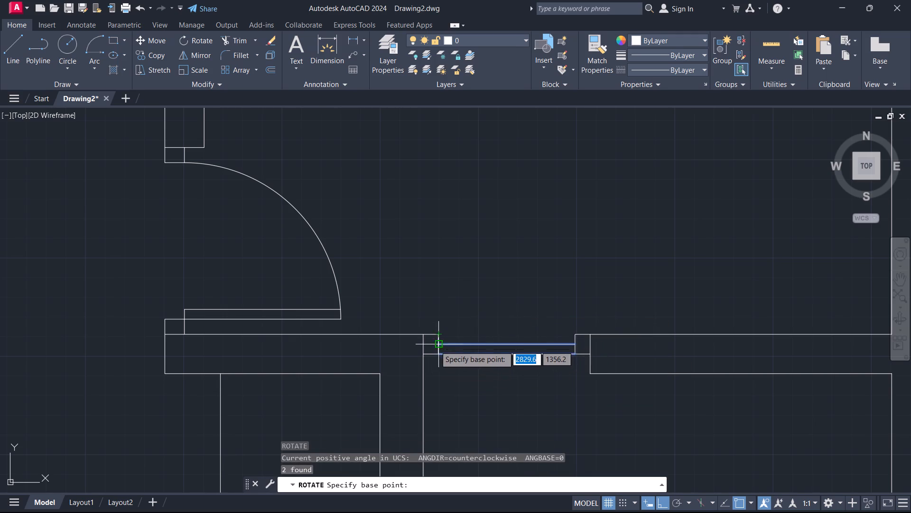
{"action": "left_click", "coordinate": [441, 355]}
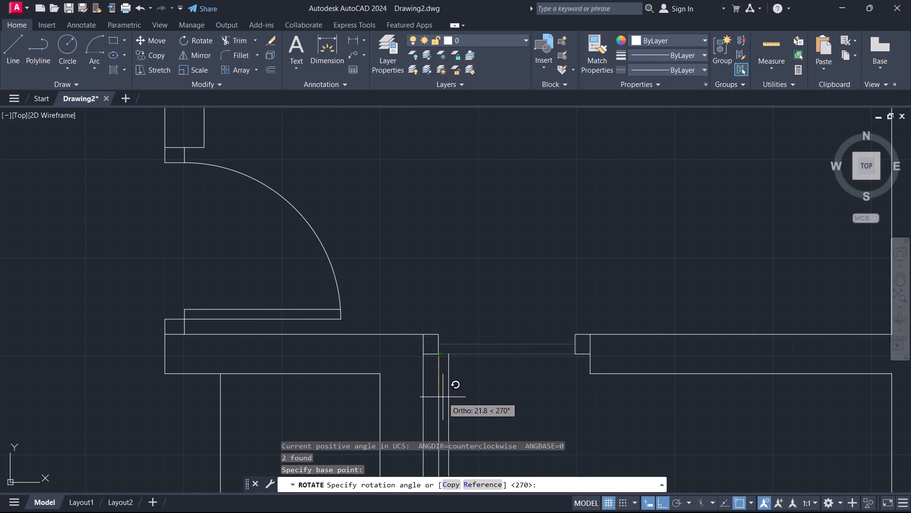
{"action": "left_click", "coordinate": [443, 397]}
{"action": "key", "text": "Escape"}
Draw a short horizontal line joining the tops of the two leaf lines to the jamb corner, closing the hinge end.
{"action": "middle_click_drag", "start_coordinate": [474, 380], "coordinate": [462, 267]}
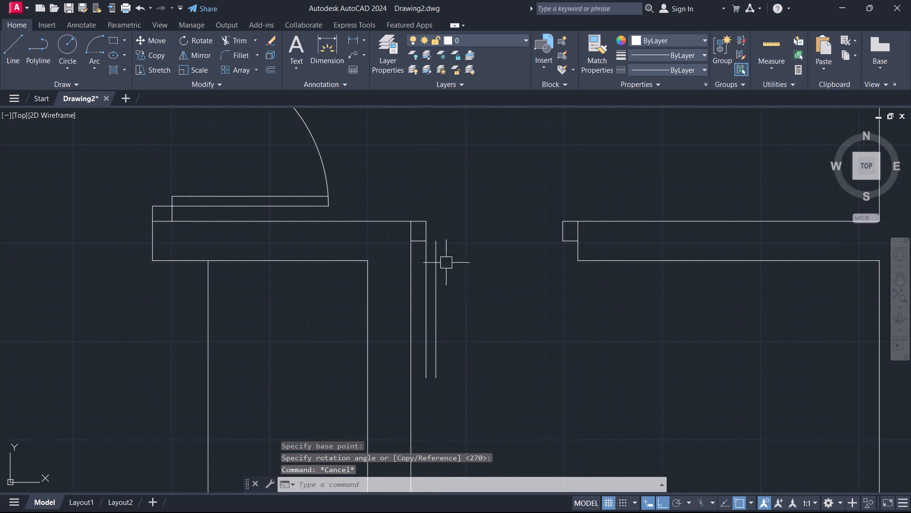
{"action": "scroll", "coordinate": [441, 242], "scroll_direction": "up", "scroll_amount": 1}
{"action": "type", "text": "L"}
{"action": "key", "text": "space"}
{"action": "scroll", "coordinate": [439, 243], "scroll_direction": "up", "scroll_amount": 1}
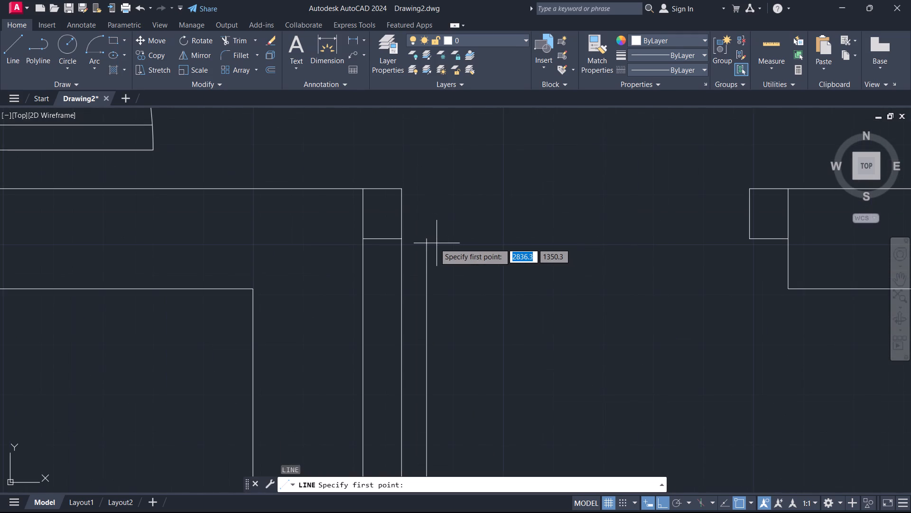
{"action": "left_click", "coordinate": [428, 237]}
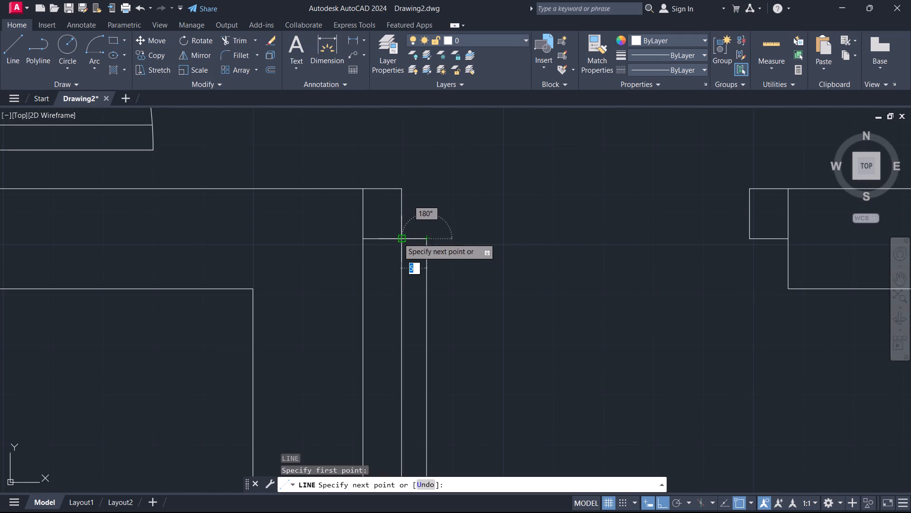
{"action": "left_click", "coordinate": [398, 238]}
{"action": "key", "text": "Escape"}
Draw the door swing as a start-center-end arc from the leaf's lower end, centred on the hinge corner, to the right jamb.
{"action": "scroll", "coordinate": [409, 274], "scroll_direction": "down", "scroll_amount": 3}
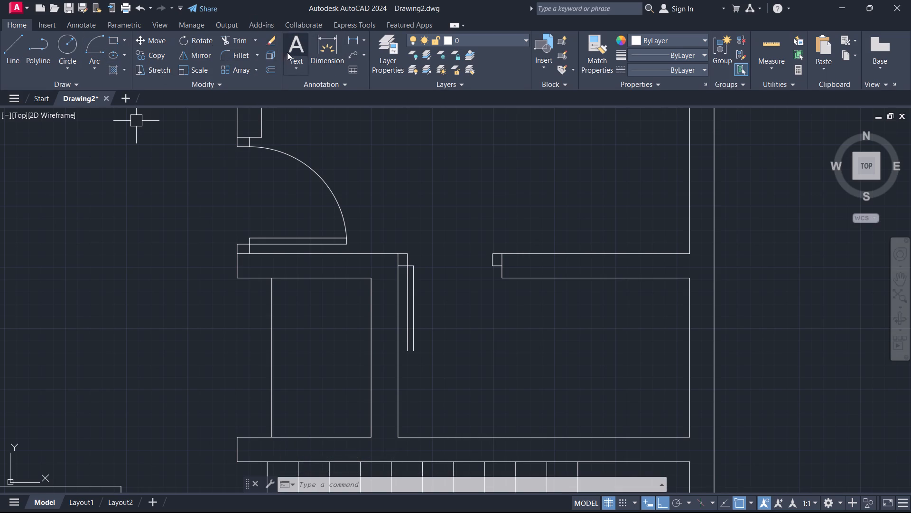
{"action": "left_click", "coordinate": [91, 61]}
{"action": "left_click", "coordinate": [100, 124]}
{"action": "scroll", "coordinate": [408, 263], "scroll_direction": "up", "scroll_amount": 2}
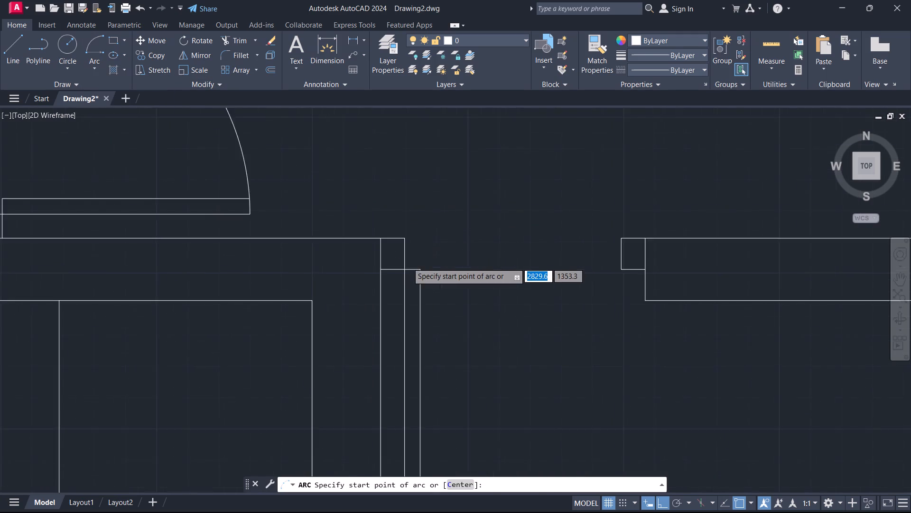
{"action": "scroll", "coordinate": [408, 263], "scroll_direction": "up", "scroll_amount": 1}
{"action": "scroll", "coordinate": [406, 301], "scroll_direction": "down", "scroll_amount": 3}
{"action": "scroll", "coordinate": [421, 383], "scroll_direction": "up", "scroll_amount": 2}
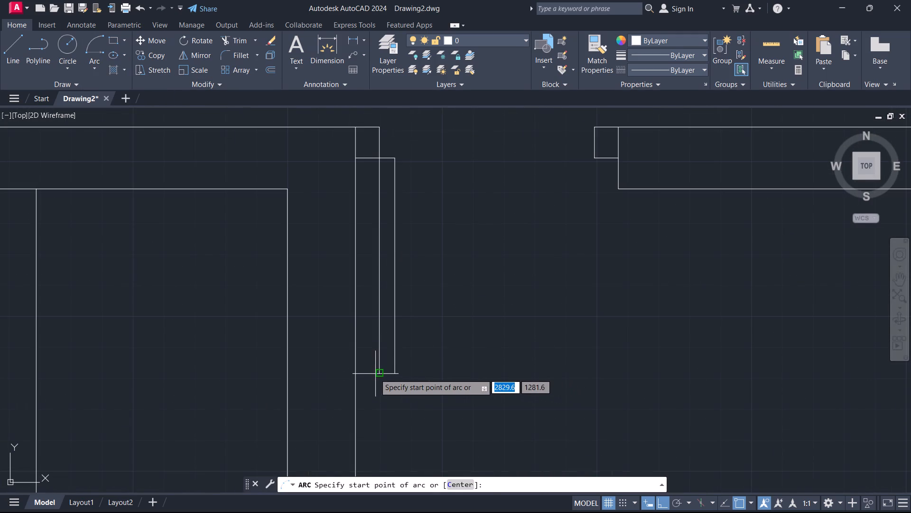
{"action": "left_click", "coordinate": [379, 376]}
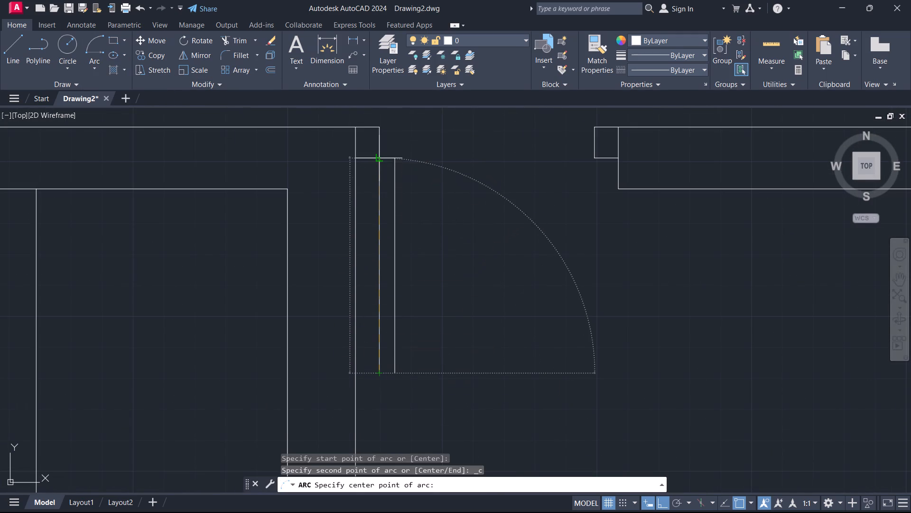
{"action": "left_click", "coordinate": [378, 156]}
{"action": "left_click", "coordinate": [597, 156]}
{"action": "key", "text": "Escape"}
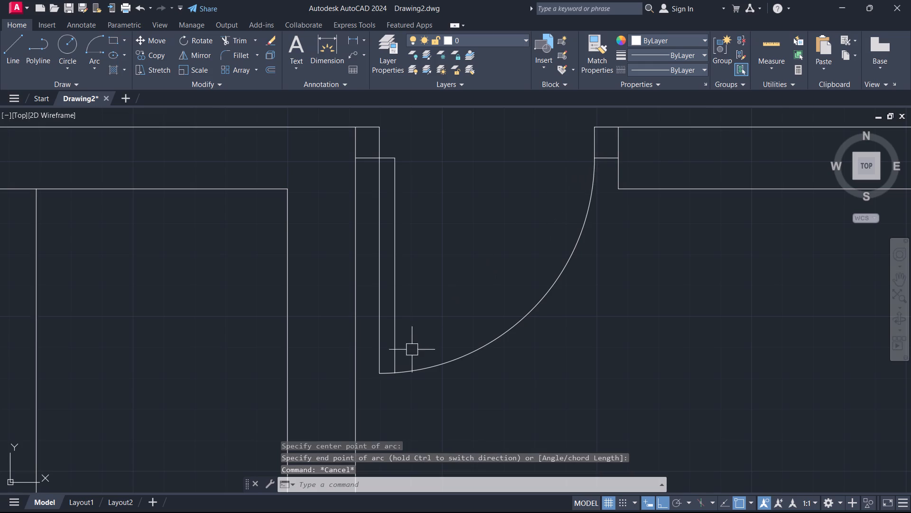
Trim the end of the right leaf line that extends below the swing arc.
{"action": "scroll", "coordinate": [412, 362], "scroll_direction": "up", "scroll_amount": 4}
{"action": "middle_click_drag", "start_coordinate": [409, 381], "coordinate": [471, 229]}
{"action": "scroll", "coordinate": [355, 237], "scroll_direction": "up", "scroll_amount": 5}
{"action": "middle_click_drag", "start_coordinate": [367, 229], "coordinate": [386, 352]}
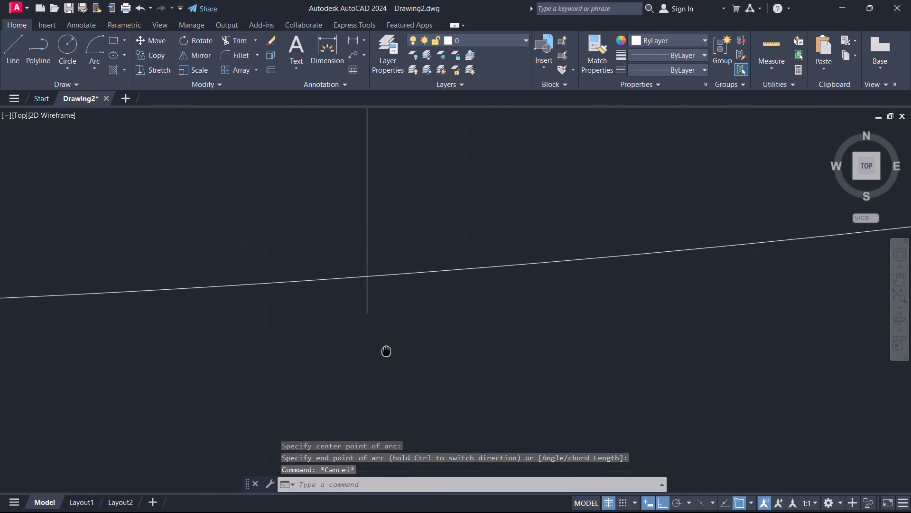
{"action": "middle_click_drag", "start_coordinate": [386, 352], "coordinate": [387, 355]}
{"action": "type", "text": "TR"}
{"action": "key", "text": "space"}
{"action": "left_click", "coordinate": [421, 319]}
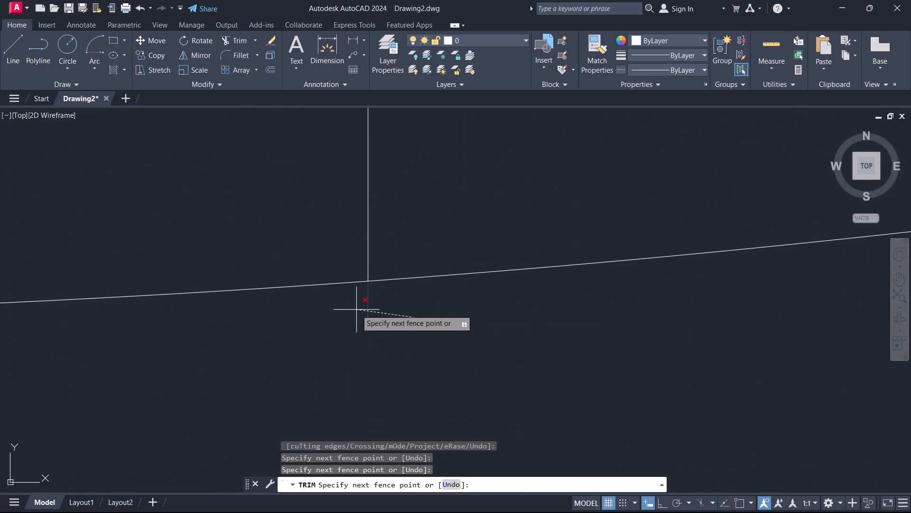
{"action": "left_click", "coordinate": [356, 310]}
{"action": "key", "text": "Escape"}
Look over the doors and the whole floor plan layout to check which parts still need drawing.
{"action": "scroll", "coordinate": [355, 311], "scroll_direction": "up", "scroll_amount": 1}
{"action": "scroll", "coordinate": [355, 311], "scroll_direction": "down", "scroll_amount": 9}
{"action": "scroll", "coordinate": [308, 348], "scroll_direction": "down", "scroll_amount": 3}
{"action": "middle_click_drag", "start_coordinate": [343, 379], "coordinate": [428, 287]}
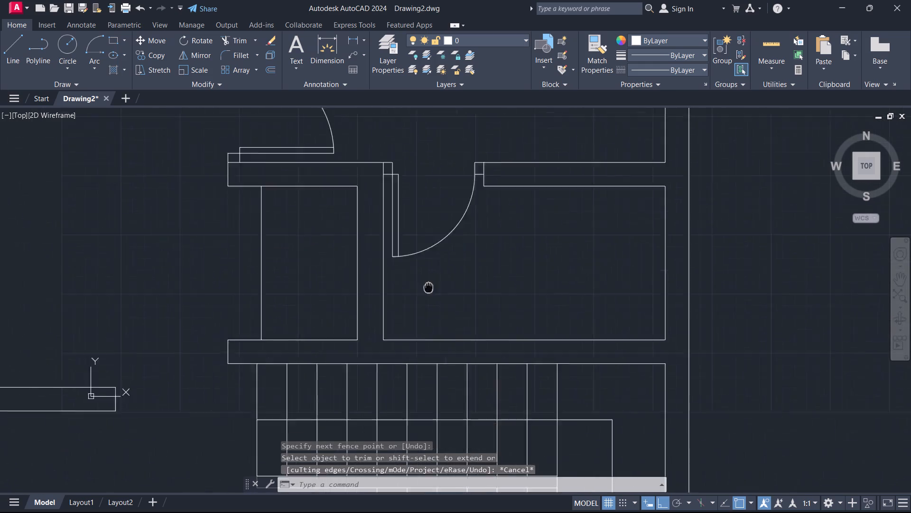
{"action": "middle_click_drag", "start_coordinate": [428, 287], "coordinate": [443, 269]}
{"action": "scroll", "coordinate": [443, 269], "scroll_direction": "down", "scroll_amount": 2}
{"action": "middle_click_drag", "start_coordinate": [341, 263], "coordinate": [419, 214]}
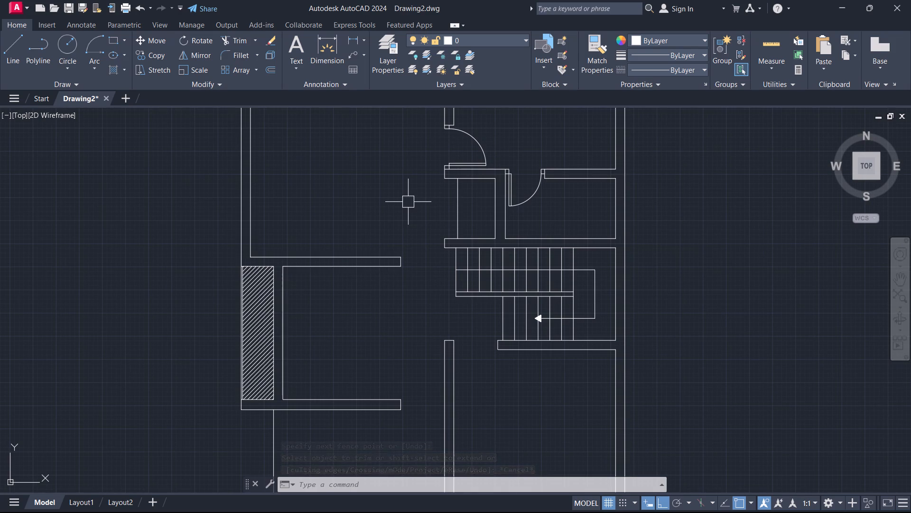
{"action": "middle_click_drag", "start_coordinate": [426, 216], "coordinate": [415, 271]}
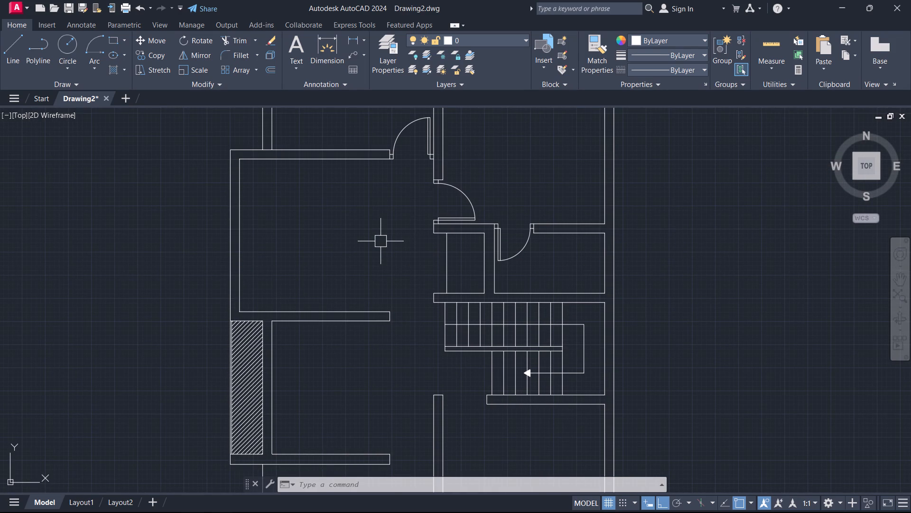
{"action": "scroll", "coordinate": [381, 244], "scroll_direction": "down", "scroll_amount": 1}
{"action": "middle_click_drag", "start_coordinate": [381, 244], "coordinate": [377, 311]}
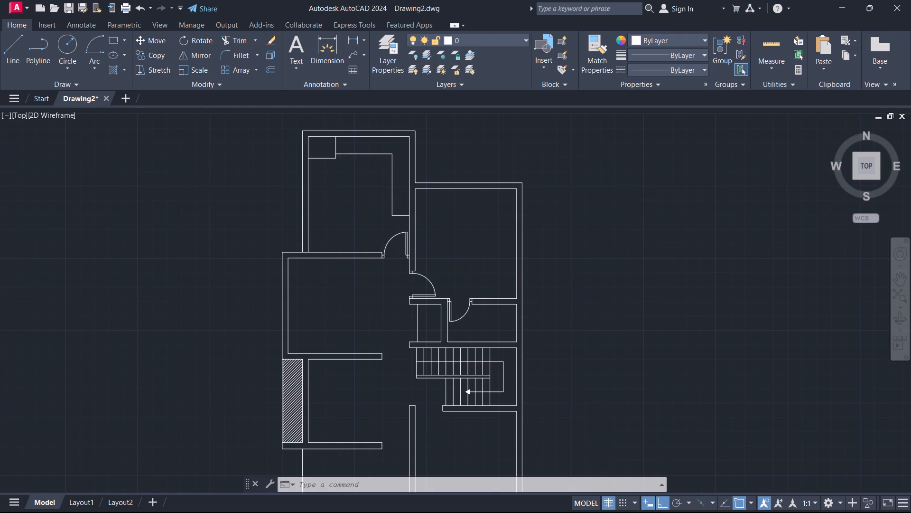
{"action": "middle_click_drag", "start_coordinate": [377, 311], "coordinate": [385, 285]}
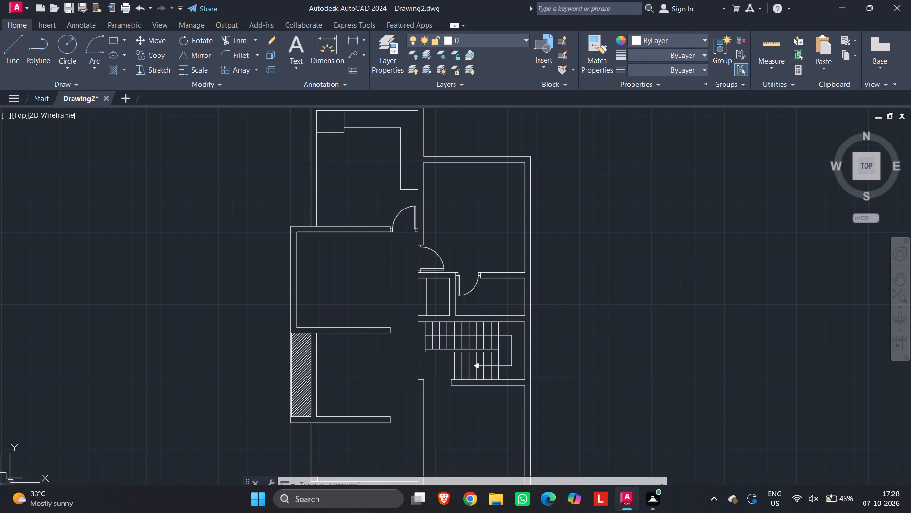
{"action": "scroll", "coordinate": [471, 392], "scroll_direction": "down", "scroll_amount": 4}
{"action": "scroll", "coordinate": [437, 347], "scroll_direction": "up", "scroll_amount": 3}
{"action": "middle_click_drag", "start_coordinate": [437, 347], "coordinate": [436, 346]}
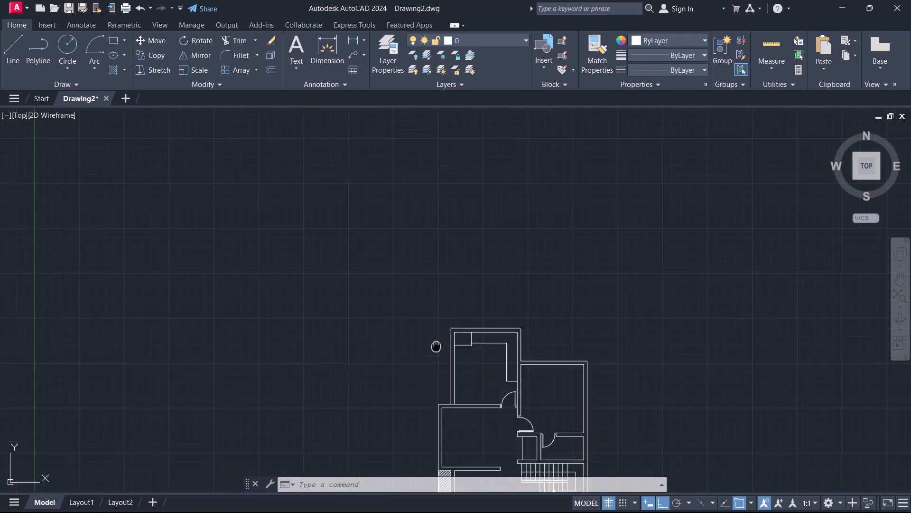
{"action": "middle_click_drag", "start_coordinate": [436, 346], "coordinate": [418, 289]}
{"action": "middle_click_drag", "start_coordinate": [487, 363], "coordinate": [420, 219]}
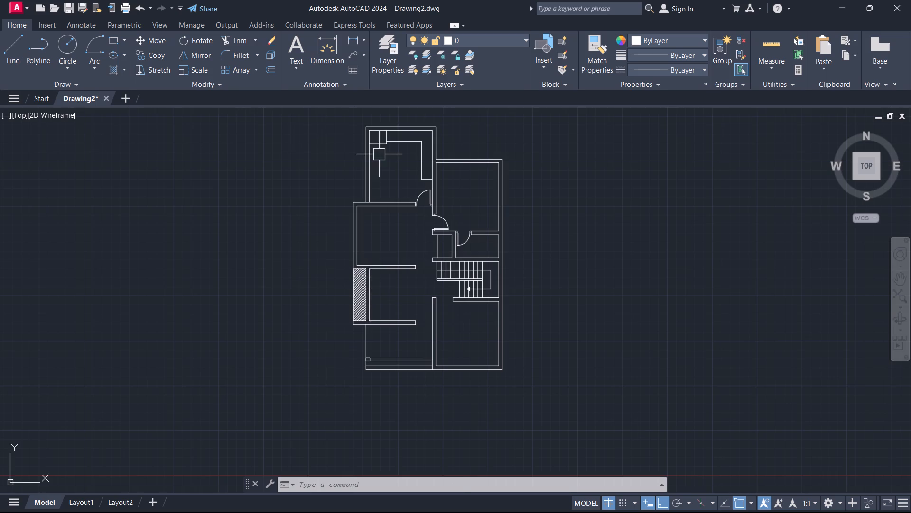
Offset the outer top line of the room wall beside the upper-left door 95 cm upward.
{"action": "scroll", "coordinate": [379, 154], "scroll_direction": "up", "scroll_amount": 3}
{"action": "type", "text": "O"}
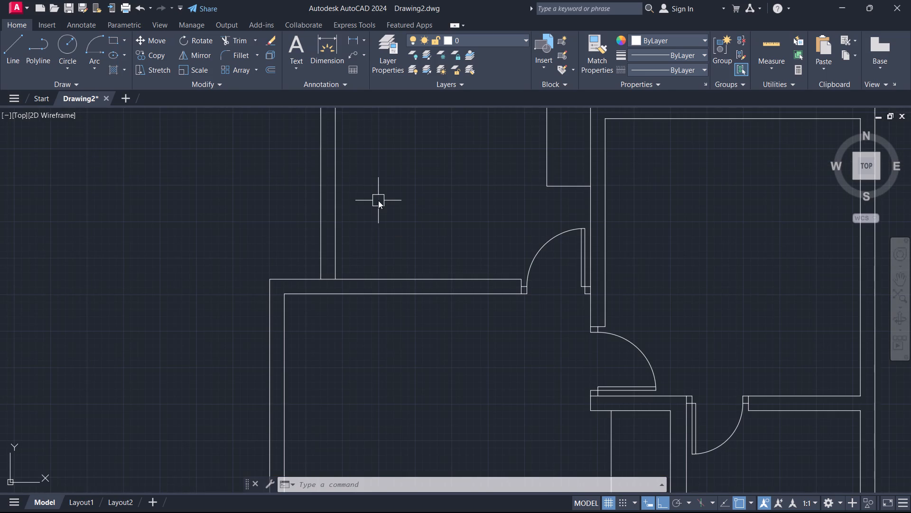
{"action": "key", "text": "space"}
{"action": "type", "text": "95"}
{"action": "key", "text": "Return"}
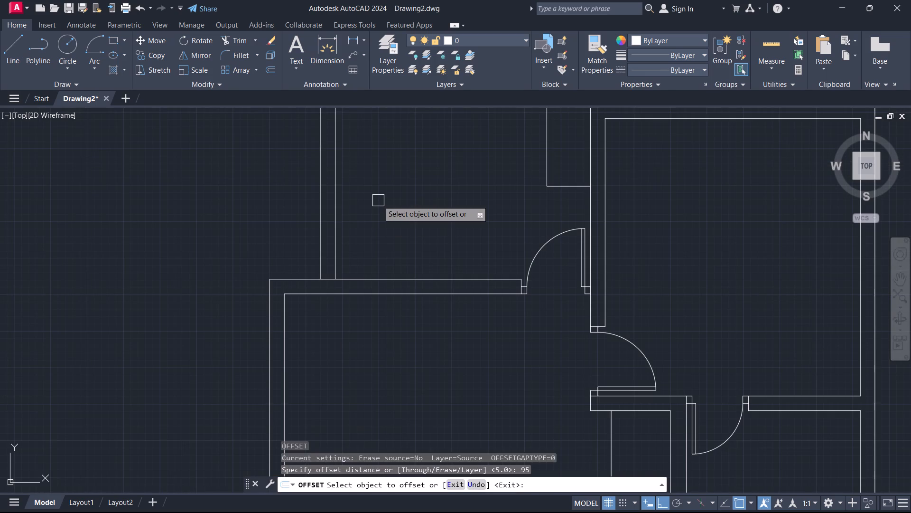
{"action": "left_click", "coordinate": [397, 281]}
{"action": "left_click", "coordinate": [390, 233]}
{"action": "key", "text": "Escape"}
Trim the two vertical wall lines below the offset line and the part of the offset line inside the upper room.
{"action": "type", "text": "TR"}
{"action": "key", "text": "space"}
{"action": "left_click", "coordinate": [388, 235]}
{"action": "left_click", "coordinate": [309, 237]}
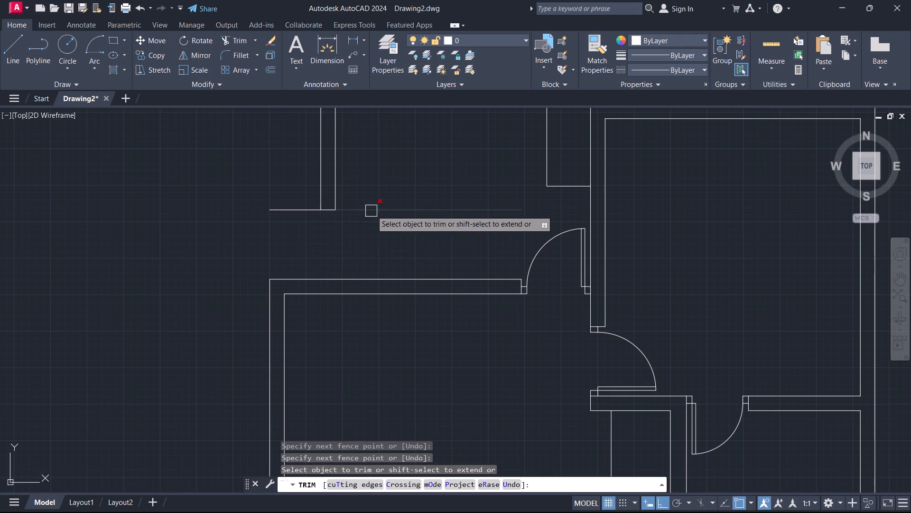
{"action": "left_click", "coordinate": [372, 210]}
{"action": "key", "text": "Escape"}
Draw a vertical line from the offset line's left end down to the outer corner of the wall below.
{"action": "key", "text": "l"}
{"action": "key", "text": "space"}
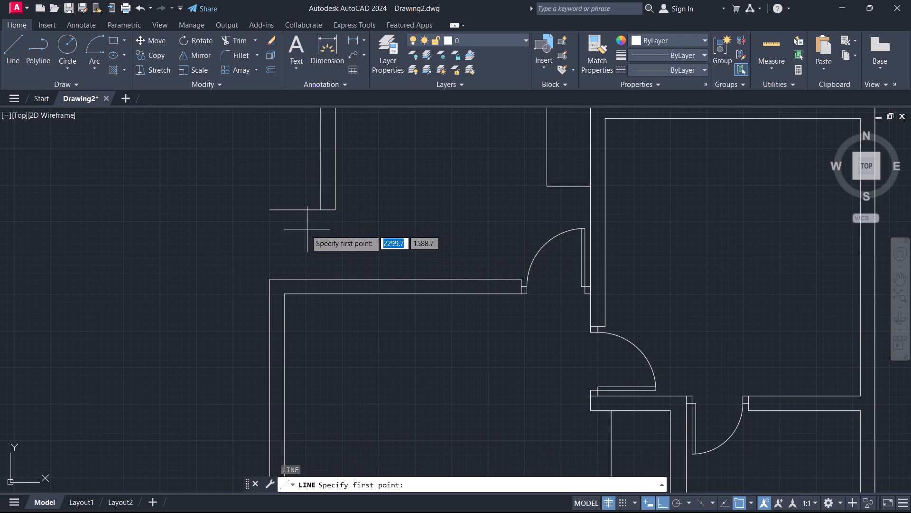
{"action": "left_click", "coordinate": [274, 211]}
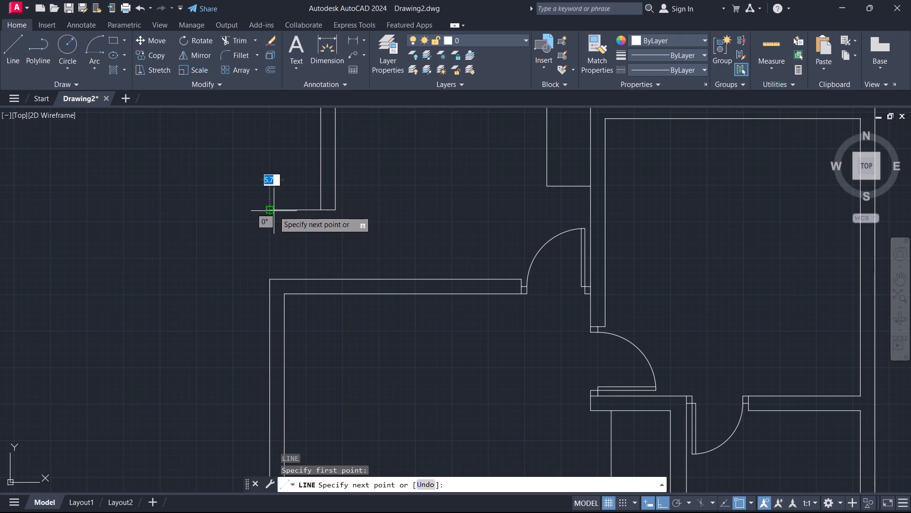
{"action": "left_click", "coordinate": [268, 280]}
{"action": "key", "text": "Escape"}
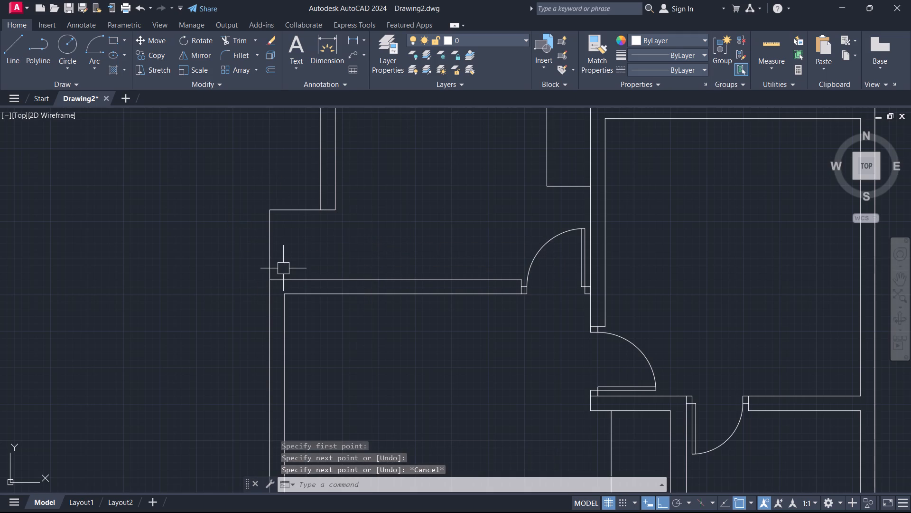
Offset the short vertical line joining the two walls inward twice at 25 cm spacing to form step lines.
{"action": "key", "text": "o"}
{"action": "key", "text": "space"}
{"action": "key", "text": "2"}
{"action": "key", "text": "5"}
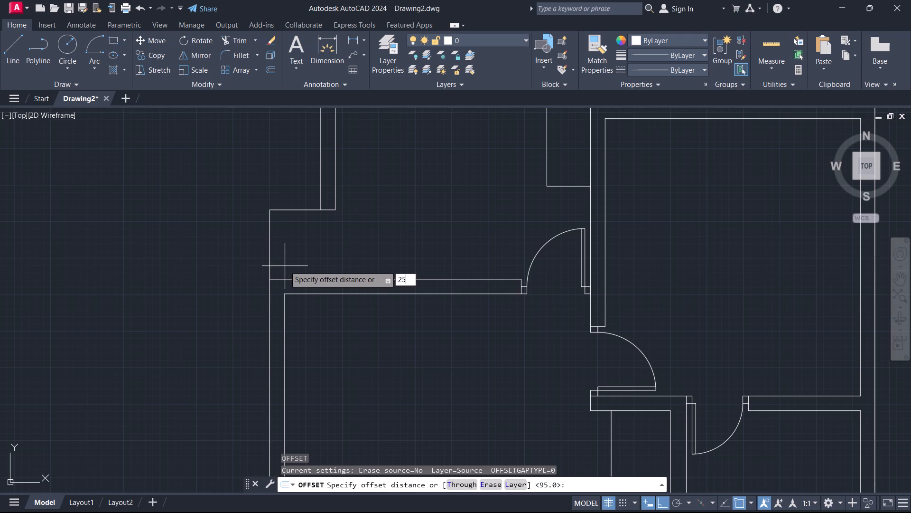
{"action": "key", "text": "Return"}
{"action": "left_click", "coordinate": [274, 268]}
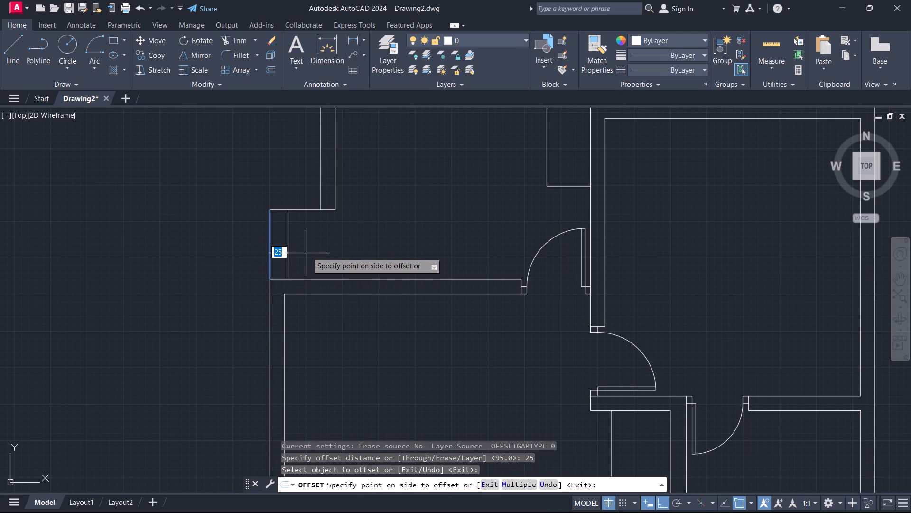
{"action": "left_click", "coordinate": [307, 252]}
{"action": "left_click", "coordinate": [284, 258]}
{"action": "left_click", "coordinate": [311, 256]}
{"action": "key", "text": "Escape"}
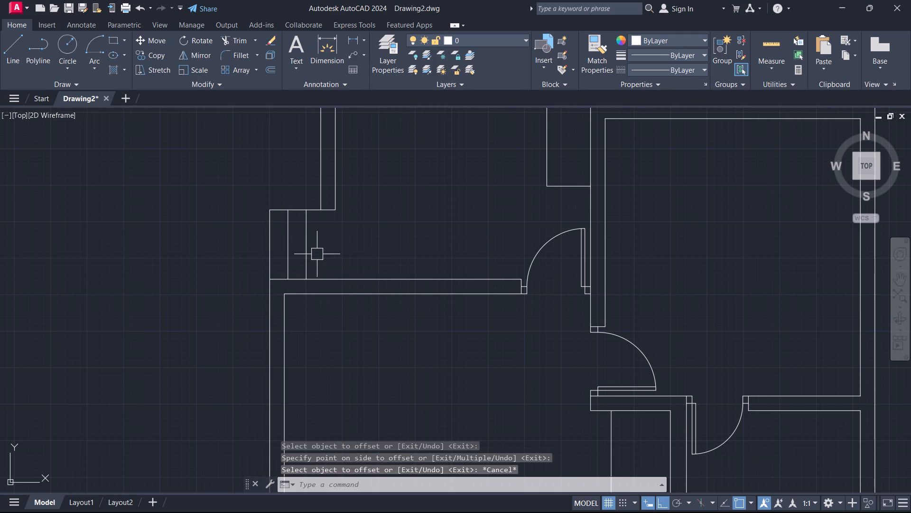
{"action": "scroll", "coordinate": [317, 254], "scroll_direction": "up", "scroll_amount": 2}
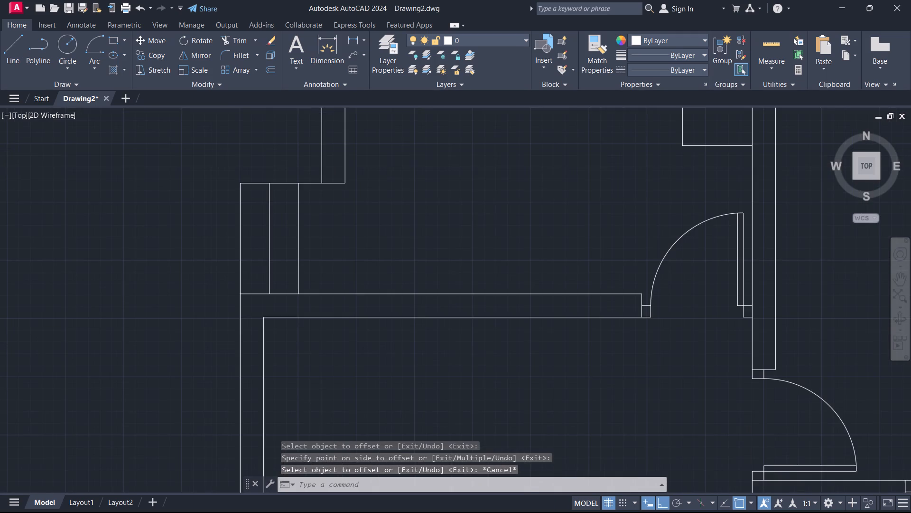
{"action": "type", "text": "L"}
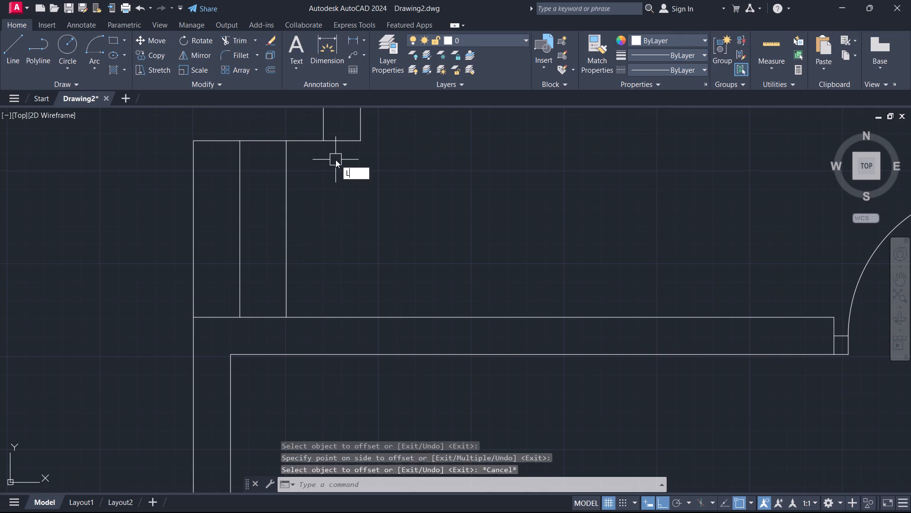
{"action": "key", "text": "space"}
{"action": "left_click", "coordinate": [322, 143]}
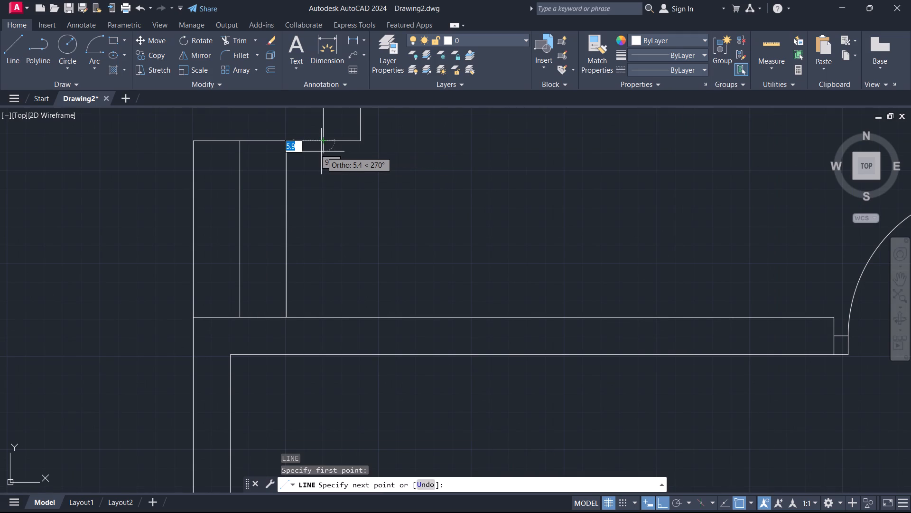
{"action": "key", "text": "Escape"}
Copy the three-line upper jamb of the middle door to the wall's inner-line end above the new step lines.
{"action": "scroll", "coordinate": [613, 261], "scroll_direction": "down", "scroll_amount": 1}
{"action": "middle_click_drag", "start_coordinate": [614, 262], "coordinate": [181, 197]}
{"action": "scroll", "coordinate": [346, 278], "scroll_direction": "up", "scroll_amount": 3}
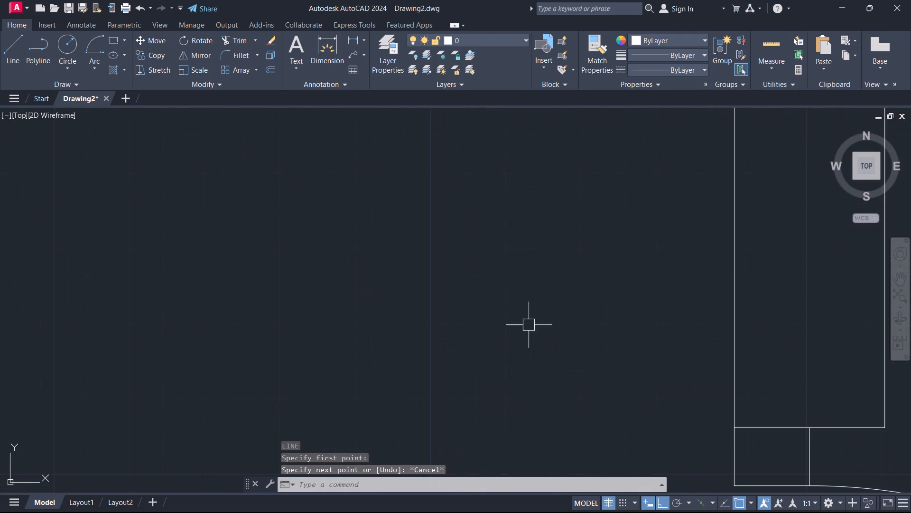
{"action": "scroll", "coordinate": [535, 326], "scroll_direction": "up", "scroll_amount": 1}
{"action": "middle_click_drag", "start_coordinate": [720, 393], "coordinate": [543, 213]}
{"action": "left_click", "coordinate": [524, 226]}
{"action": "left_click", "coordinate": [691, 354]}
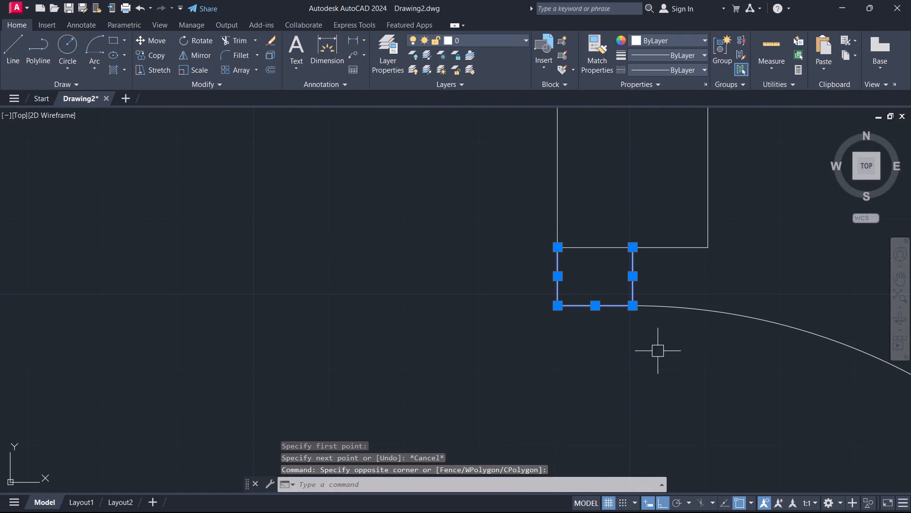
{"action": "type", "text": "CO"}
{"action": "key", "text": "space"}
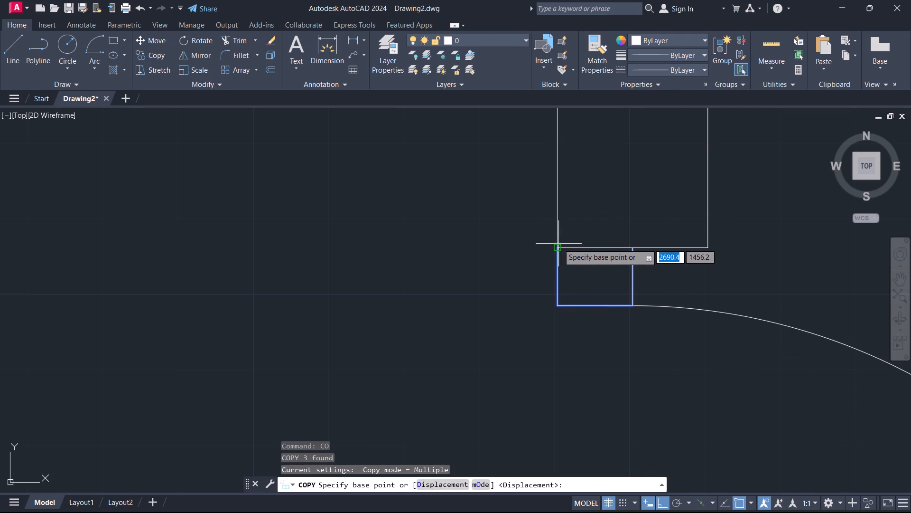
{"action": "left_click", "coordinate": [557, 244]}
{"action": "scroll", "coordinate": [455, 182], "scroll_direction": "down", "scroll_amount": 1}
{"action": "scroll", "coordinate": [455, 182], "scroll_direction": "up", "scroll_amount": 1}
{"action": "middle_click_drag", "start_coordinate": [455, 182], "coordinate": [899, 368]}
{"action": "scroll", "coordinate": [899, 368], "scroll_direction": "down", "scroll_amount": 1}
{"action": "scroll", "coordinate": [408, 196], "scroll_direction": "down", "scroll_amount": 5}
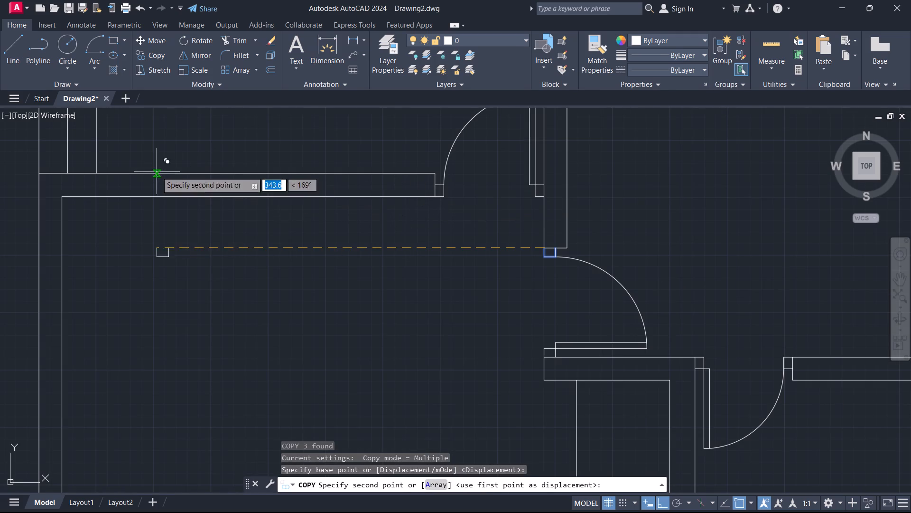
{"action": "middle_click_drag", "start_coordinate": [157, 171], "coordinate": [311, 344]}
{"action": "scroll", "coordinate": [266, 233], "scroll_direction": "up", "scroll_amount": 3}
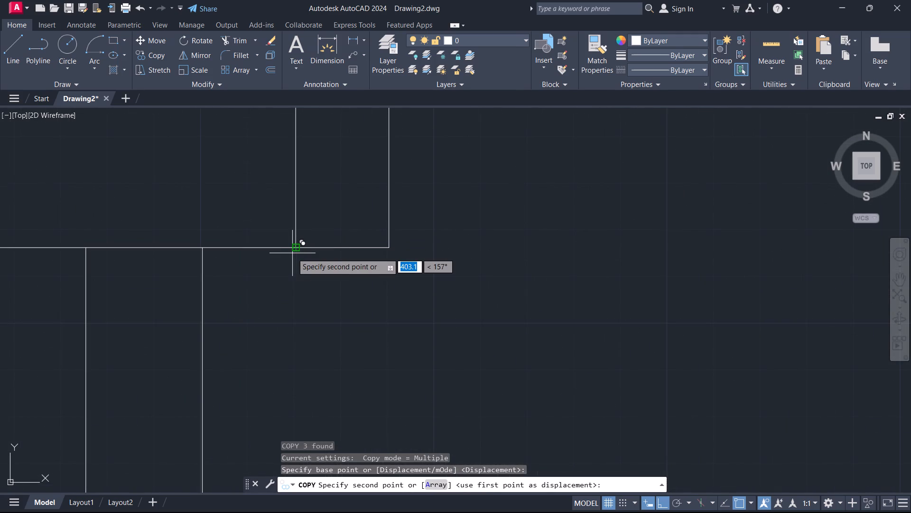
{"action": "left_click", "coordinate": [292, 253]}
{"action": "key", "text": "Escape"}
Copy the new jamb straight down 95 cm onto the upper line of the wall below the opening.
{"action": "left_click", "coordinate": [358, 292]}
{"action": "left_click", "coordinate": [238, 267]}
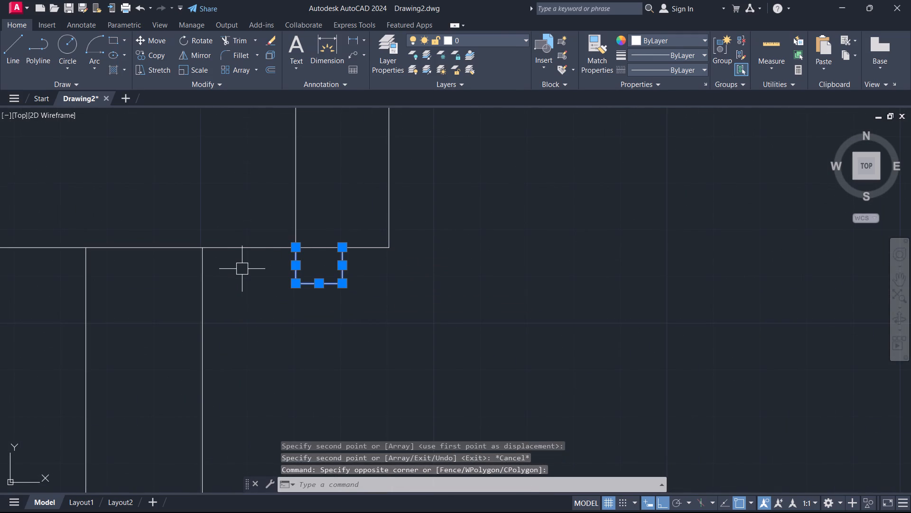
{"action": "type", "text": "CO"}
{"action": "key", "text": "space"}
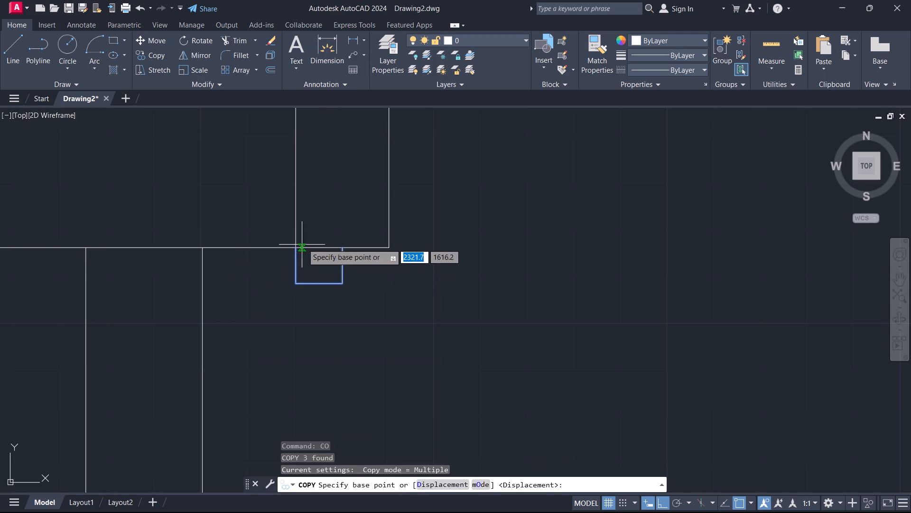
{"action": "left_click", "coordinate": [297, 246]}
{"action": "middle_click_drag", "start_coordinate": [324, 283], "coordinate": [332, 121]}
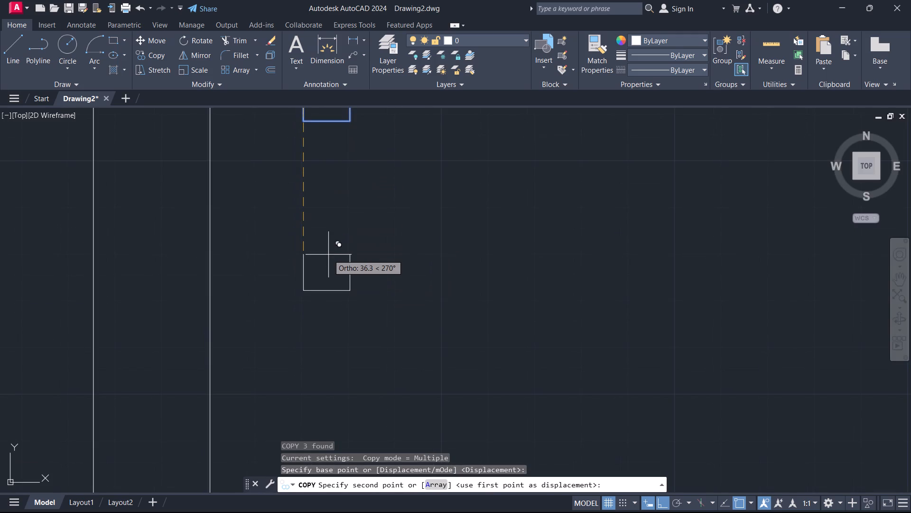
{"action": "scroll", "coordinate": [327, 259], "scroll_direction": "down", "scroll_amount": 3}
{"action": "middle_click_drag", "start_coordinate": [326, 268], "coordinate": [342, 151]}
{"action": "scroll", "coordinate": [333, 179], "scroll_direction": "up", "scroll_amount": 2}
{"action": "scroll", "coordinate": [367, 241], "scroll_direction": "up", "scroll_amount": 2}
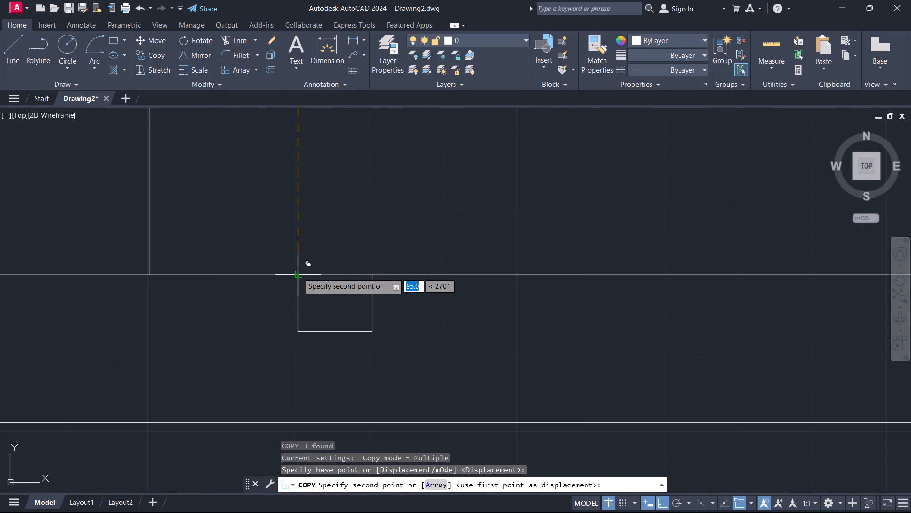
{"action": "left_click", "coordinate": [298, 273]}
{"action": "key", "text": "Escape"}
Mirror the lower jamb upward about the wall's upper line, erasing the source objects.
{"action": "left_click_drag", "start_coordinate": [396, 344], "coordinate": [390, 344]}
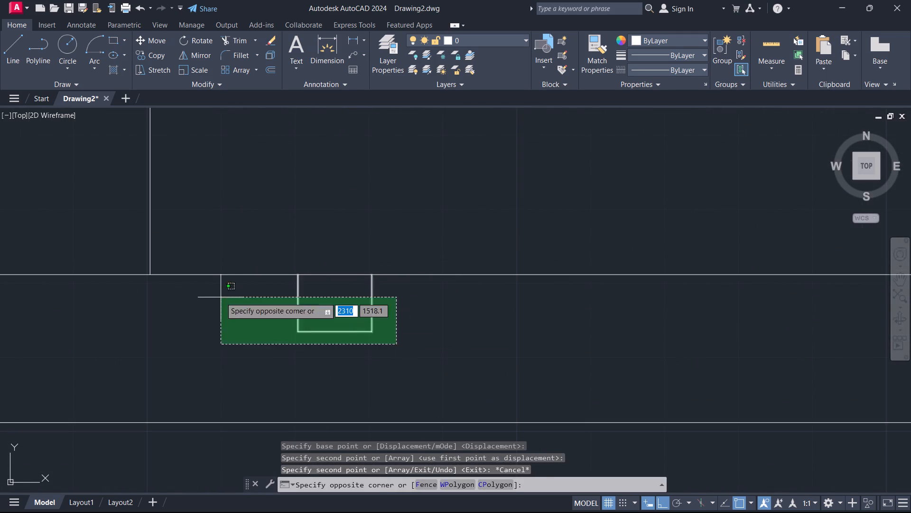
{"action": "left_click", "coordinate": [221, 297]}
{"action": "type", "text": "MI"}
{"action": "key", "text": "space"}
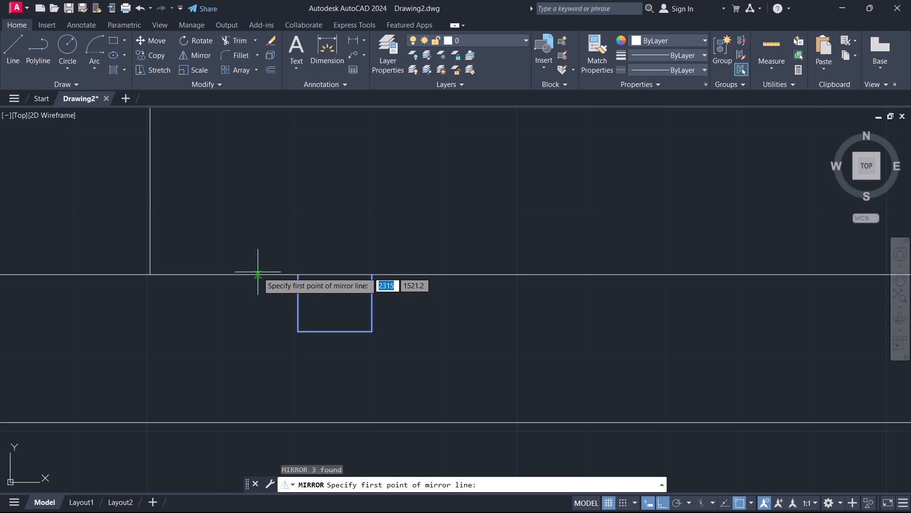
{"action": "left_click", "coordinate": [258, 272]}
{"action": "left_click", "coordinate": [404, 278]}
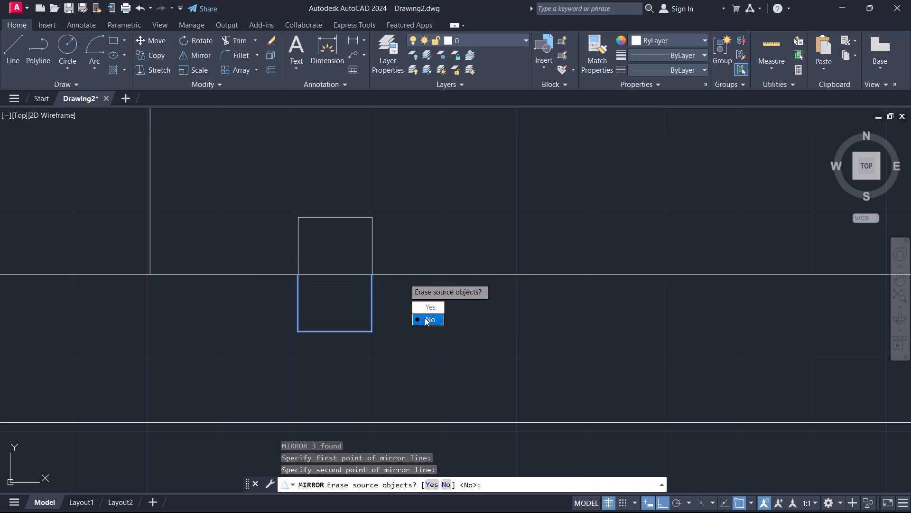
{"action": "left_click_drag", "start_coordinate": [428, 310], "coordinate": [404, 278]}
{"action": "key", "text": "Escape"}
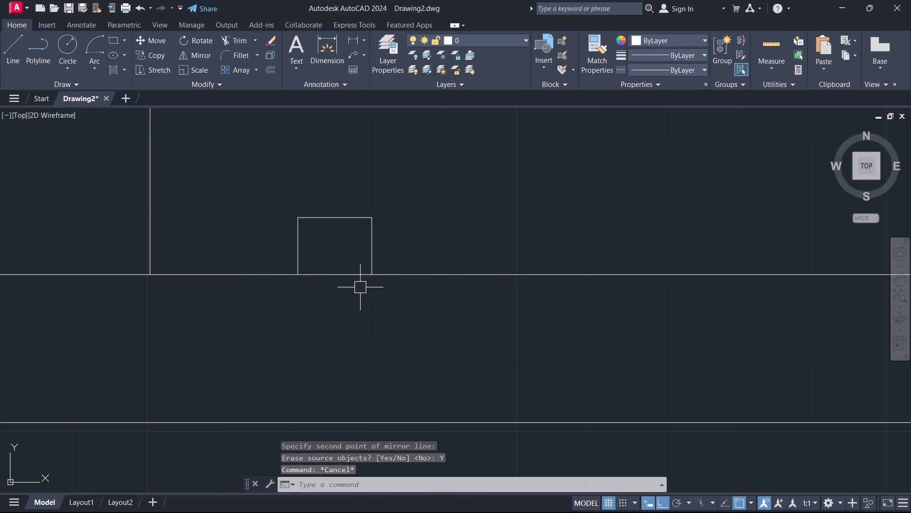
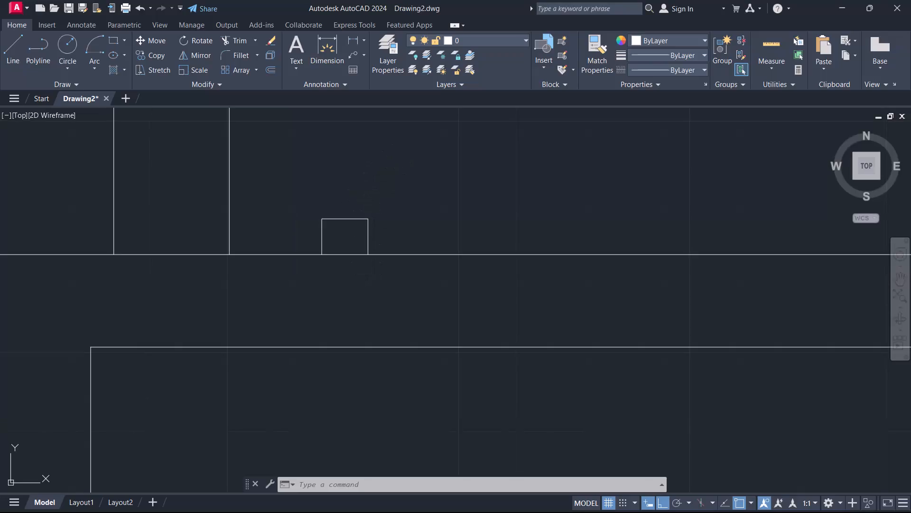
Draw a vertical line between the room-side corners of the two jambs beside the new step lines.
{"action": "scroll", "coordinate": [403, 325], "scroll_direction": "down", "scroll_amount": 2}
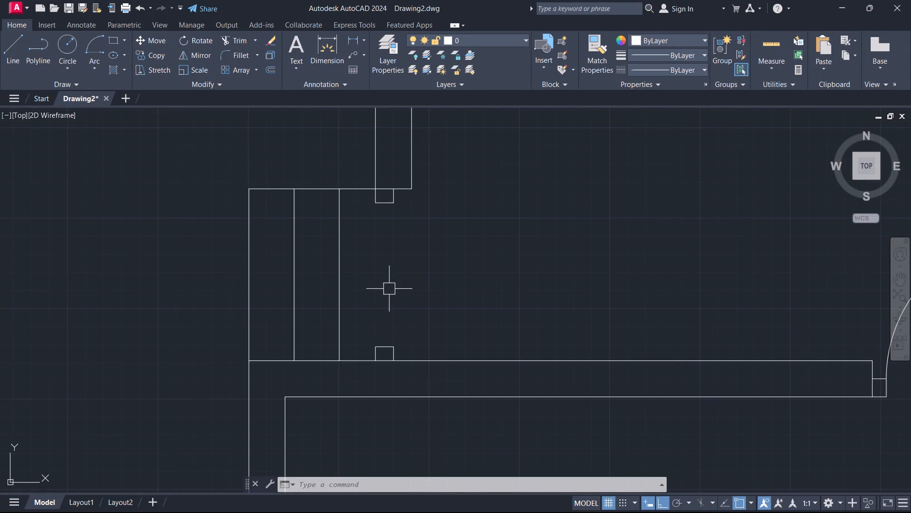
{"action": "type", "text": "L"}
{"action": "key", "text": "space"}
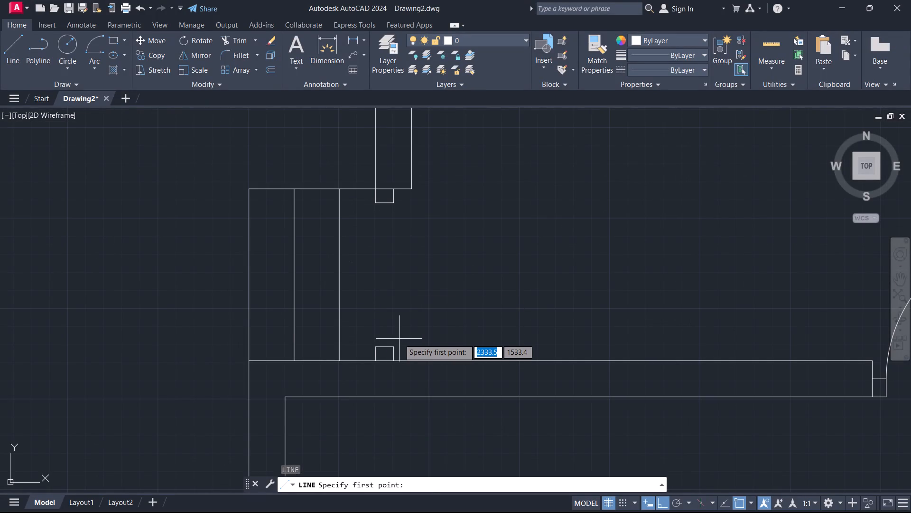
{"action": "left_click", "coordinate": [397, 347]}
{"action": "left_click", "coordinate": [395, 200]}
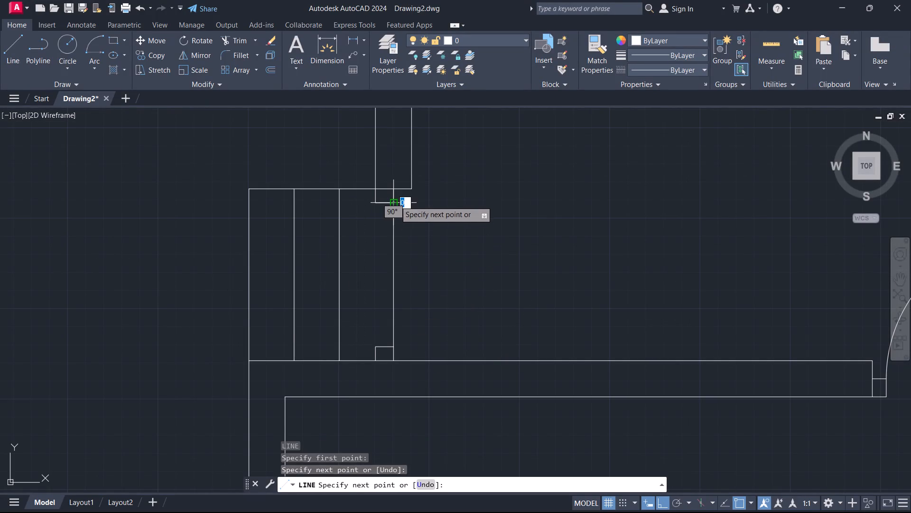
{"action": "key", "text": "Escape"}
Offset the line between the jambs 5 cm toward the step lines to give the door leaf its thickness.
{"action": "type", "text": "O"}
{"action": "key", "text": "space"}
{"action": "key", "text": "5"}
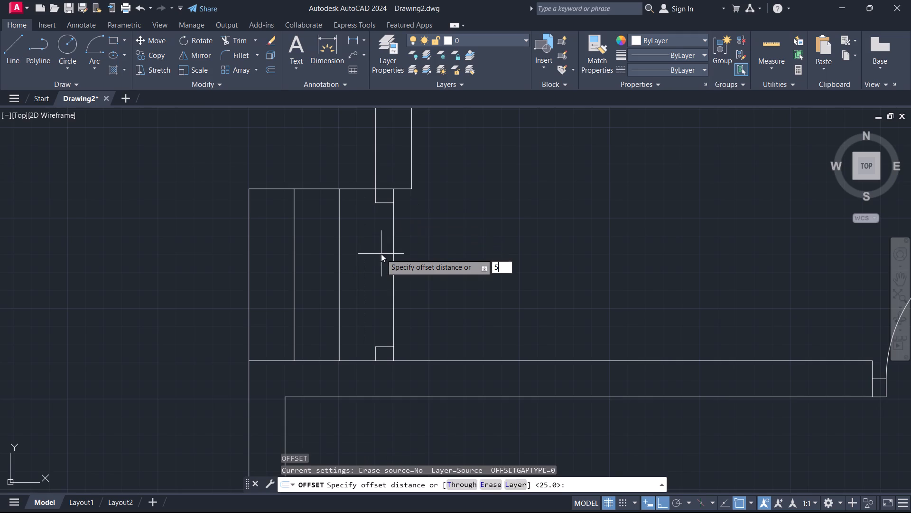
{"action": "key", "text": "Return"}
{"action": "left_click", "coordinate": [392, 261]}
{"action": "left_click", "coordinate": [378, 256]}
{"action": "key", "text": "Escape"}
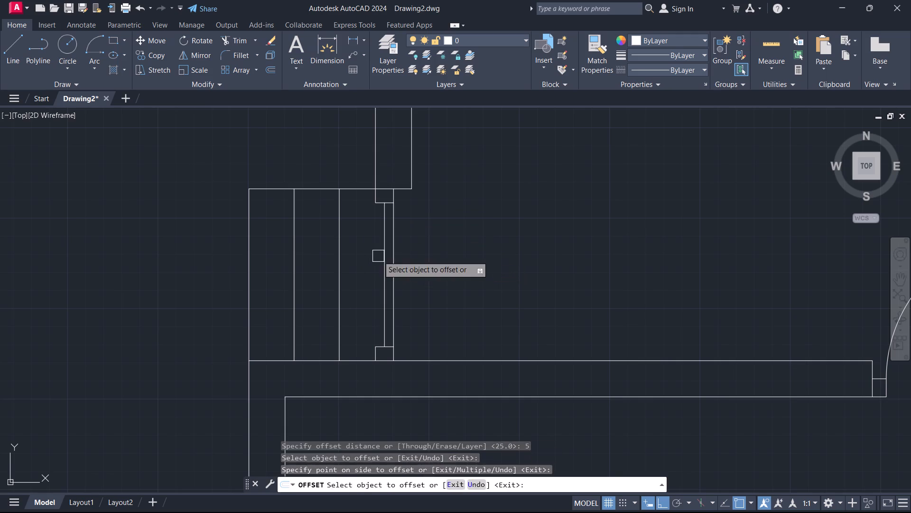
Rotate both door leaf lines 90° clockwise about the lower jamb's room-side corner so the leaf lies horizontally into the room.
{"action": "left_click_drag", "start_coordinate": [414, 276], "coordinate": [408, 273]}
{"action": "left_click", "coordinate": [368, 263]}
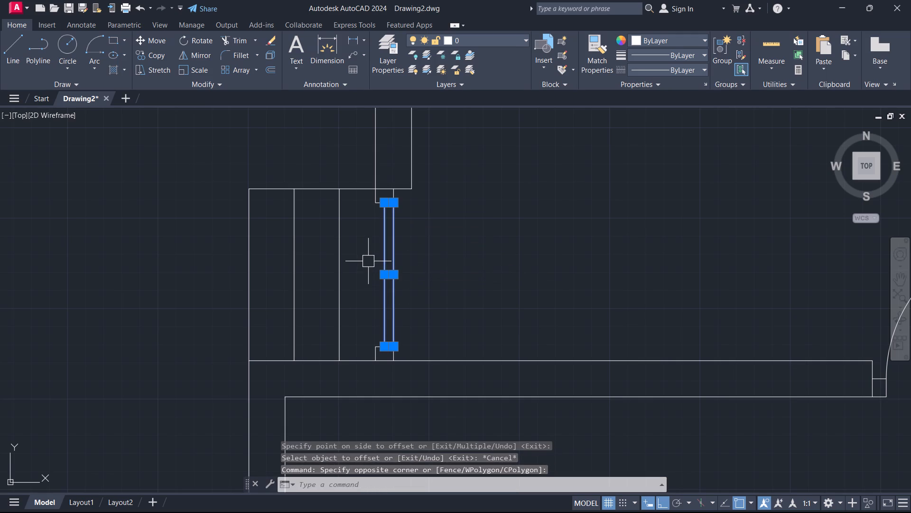
{"action": "type", "text": "RO"}
{"action": "key", "text": "space"}
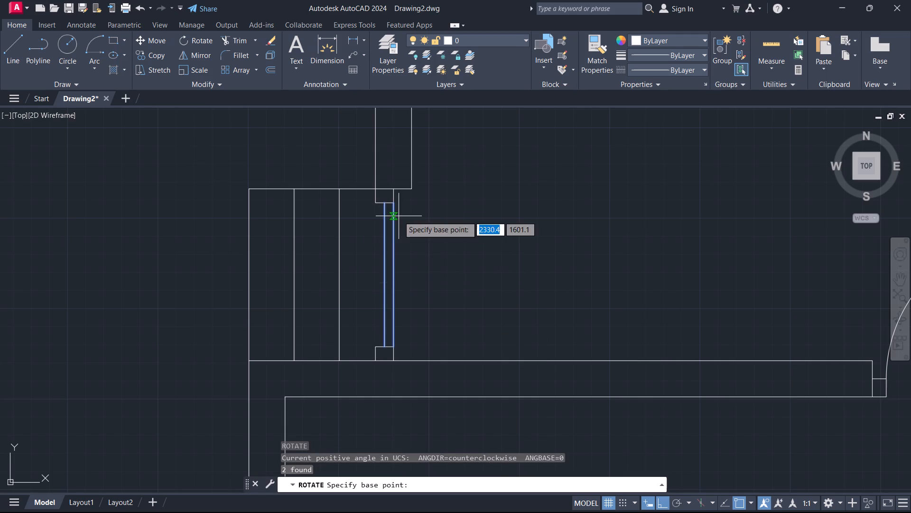
{"action": "left_click", "coordinate": [390, 344]}
{"action": "left_click", "coordinate": [407, 383]}
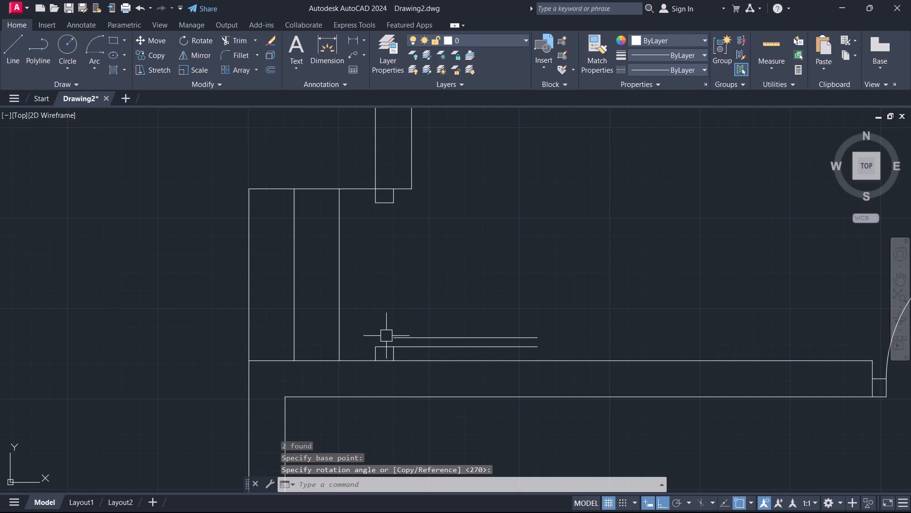
Draw a short vertical line closing the hinge end of the door leaf at the lower jamb.
{"action": "type", "text": "L"}
{"action": "key", "text": "space"}
{"action": "scroll", "coordinate": [387, 336], "scroll_direction": "up", "scroll_amount": 2}
{"action": "left_click", "coordinate": [400, 342]}
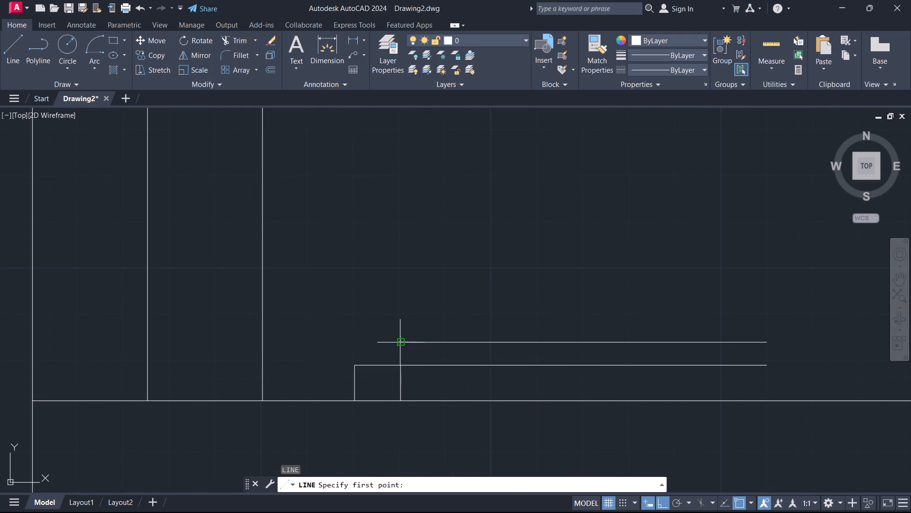
{"action": "left_click", "coordinate": [399, 362]}
{"action": "key", "text": "Escape"}
Draw the door swing as a start-center-end arc from the leaf's free end, centered on the lower jamb corner, to the upper jamb corner.
{"action": "scroll", "coordinate": [401, 315], "scroll_direction": "down", "scroll_amount": 5}
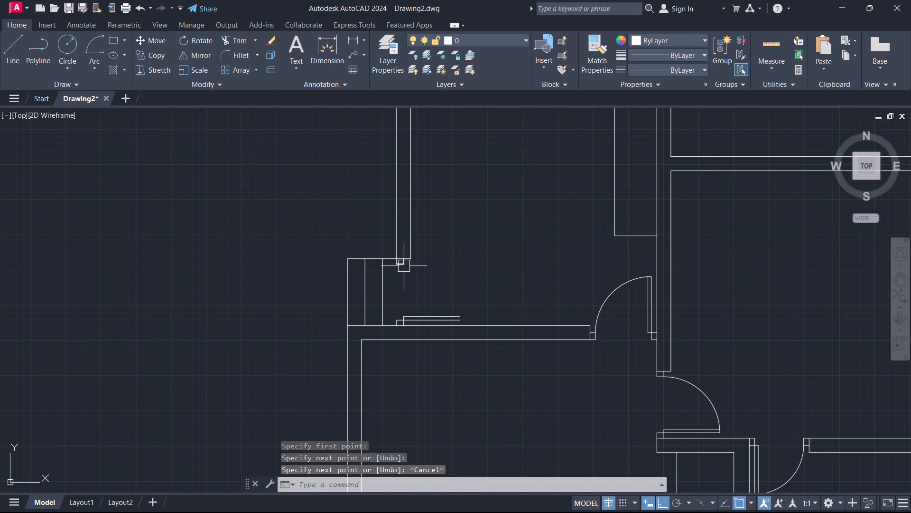
{"action": "left_click", "coordinate": [95, 66]}
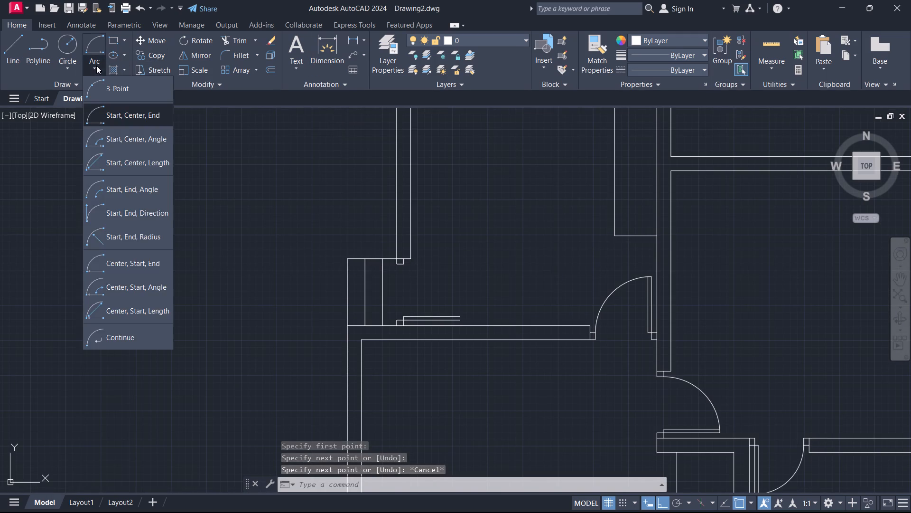
{"action": "left_click", "coordinate": [100, 52]}
{"action": "scroll", "coordinate": [458, 314], "scroll_direction": "up", "scroll_amount": 2}
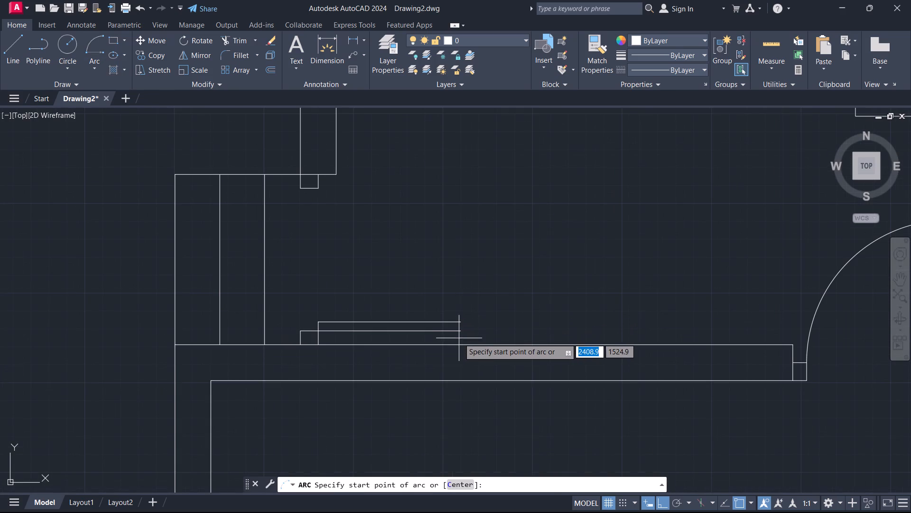
{"action": "left_click", "coordinate": [455, 330]}
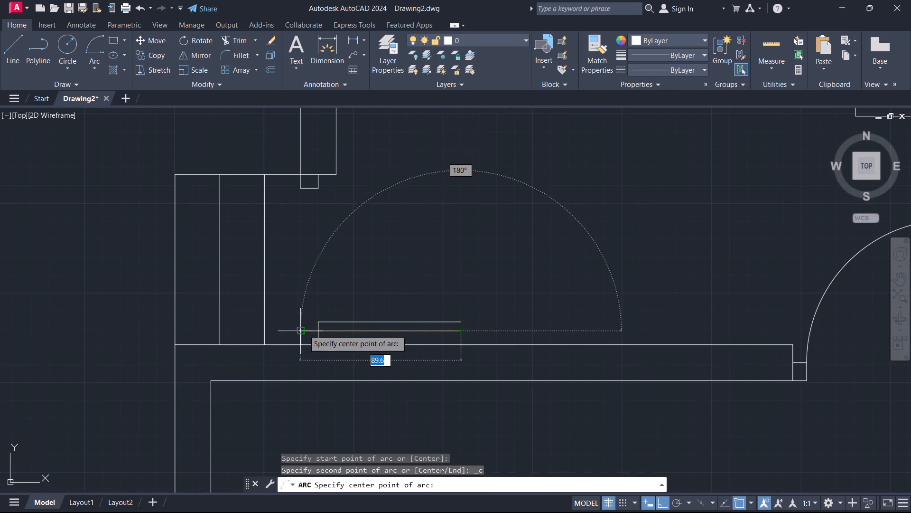
{"action": "left_click", "coordinate": [320, 333]}
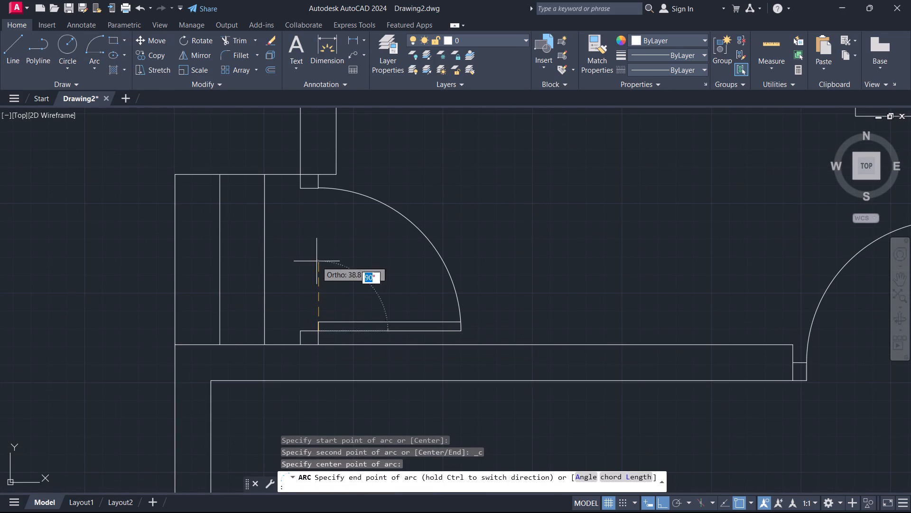
{"action": "left_click", "coordinate": [316, 188]}
{"action": "key", "text": "Escape"}
Trim the end of the new door leaf's upper line that overhangs the swing arc.
{"action": "scroll", "coordinate": [279, 257], "scroll_direction": "down", "scroll_amount": 5}
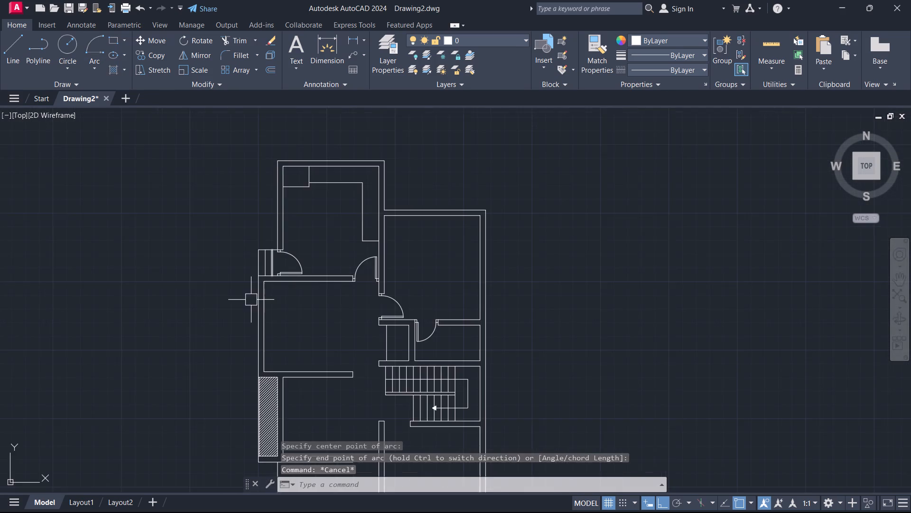
{"action": "middle_click_drag", "start_coordinate": [251, 300], "coordinate": [280, 238]}
{"action": "scroll", "coordinate": [280, 238], "scroll_direction": "up", "scroll_amount": 1}
{"action": "middle_click_drag", "start_coordinate": [315, 228], "coordinate": [319, 222]}
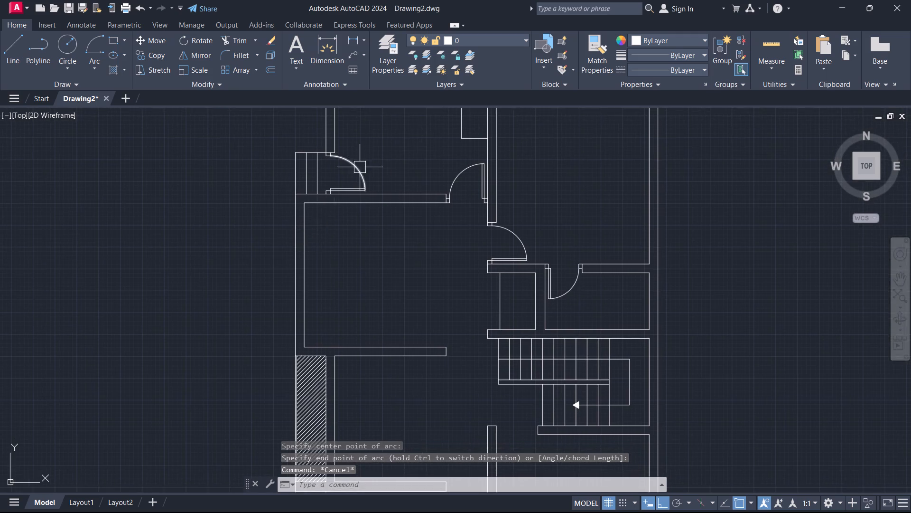
{"action": "scroll", "coordinate": [360, 166], "scroll_direction": "up", "scroll_amount": 3}
{"action": "scroll", "coordinate": [377, 230], "scroll_direction": "up", "scroll_amount": 5}
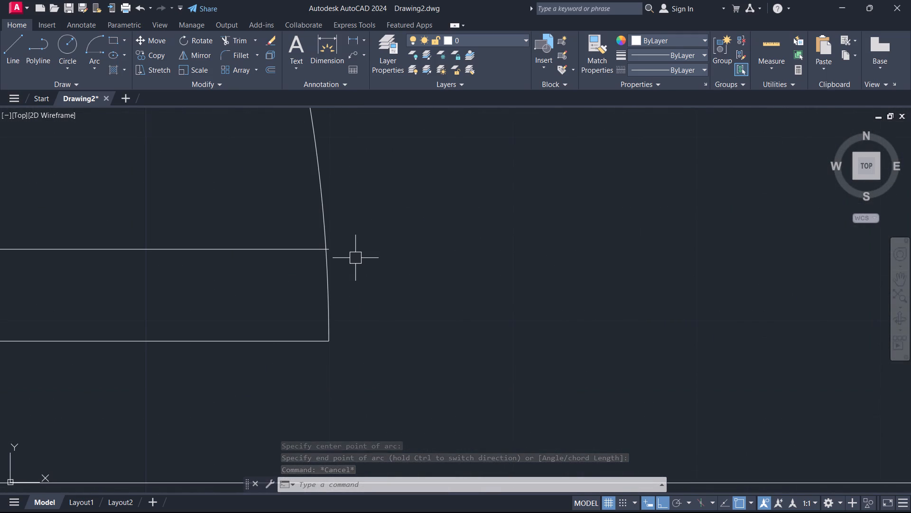
{"action": "scroll", "coordinate": [355, 258], "scroll_direction": "up", "scroll_amount": 6}
{"action": "key", "text": "t"}
{"action": "key", "text": "r"}
{"action": "key", "text": "space"}
{"action": "scroll", "coordinate": [174, 206], "scroll_direction": "down", "scroll_amount": 1}
{"action": "middle_click_drag", "start_coordinate": [174, 206], "coordinate": [430, 256]}
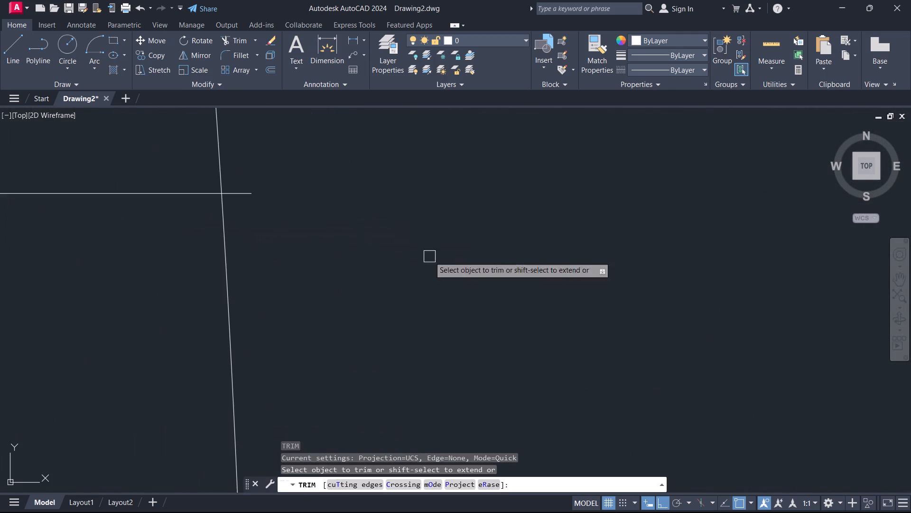
{"action": "left_click", "coordinate": [242, 212]}
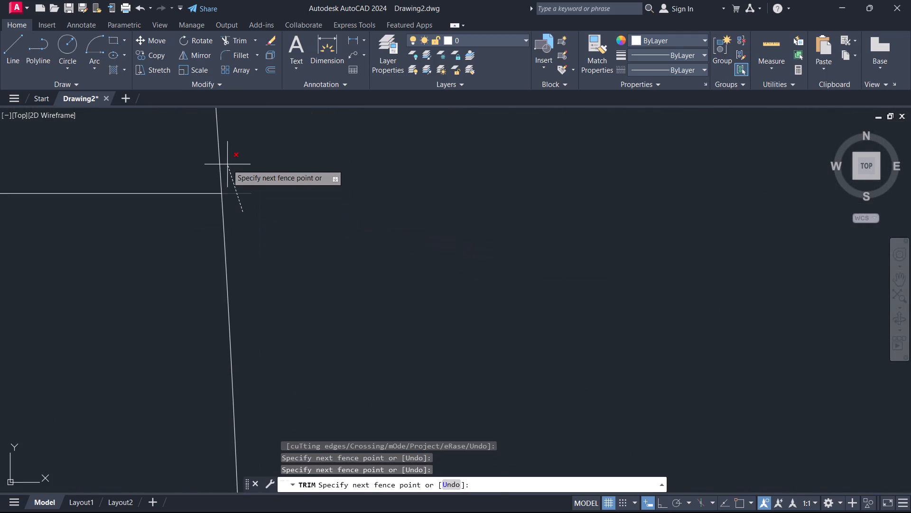
{"action": "left_click", "coordinate": [250, 181]}
{"action": "scroll", "coordinate": [304, 263], "scroll_direction": "down", "scroll_amount": 5}
{"action": "key", "text": "Escape"}
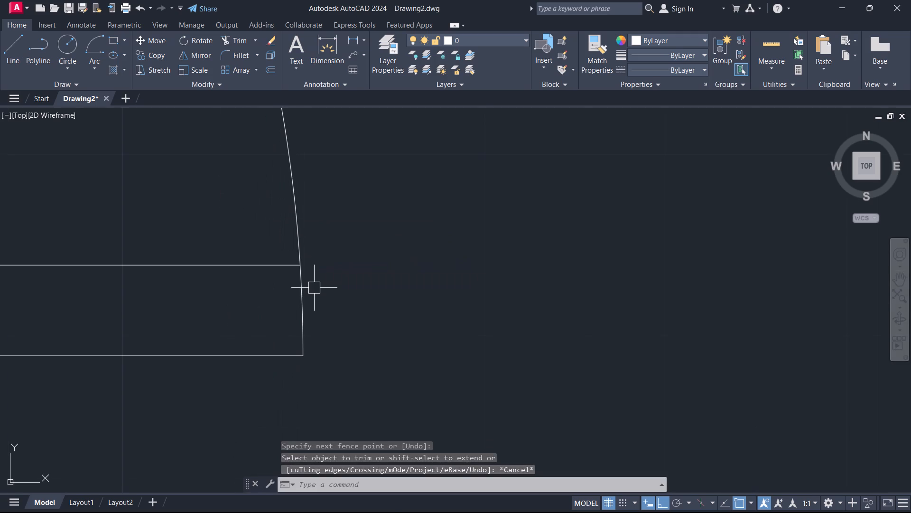
Switch to the Fuji window.
{"action": "key", "text": "alt+Tab"}
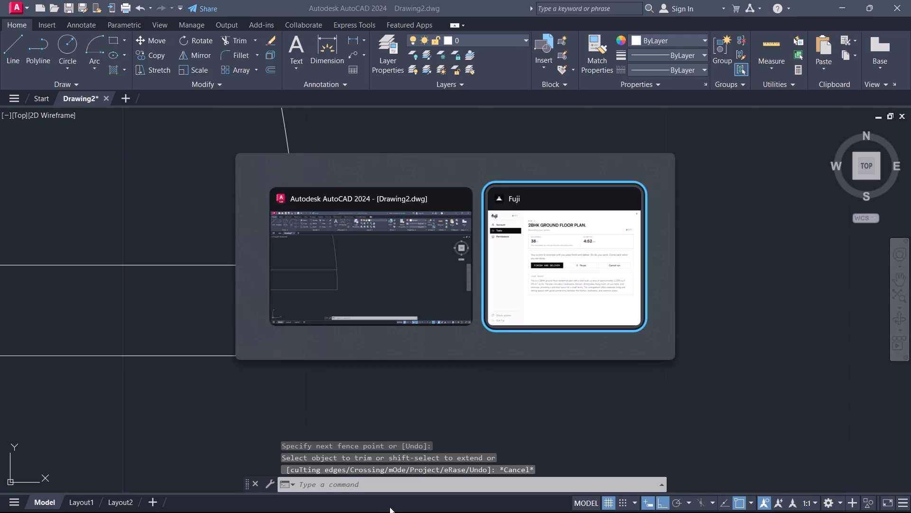
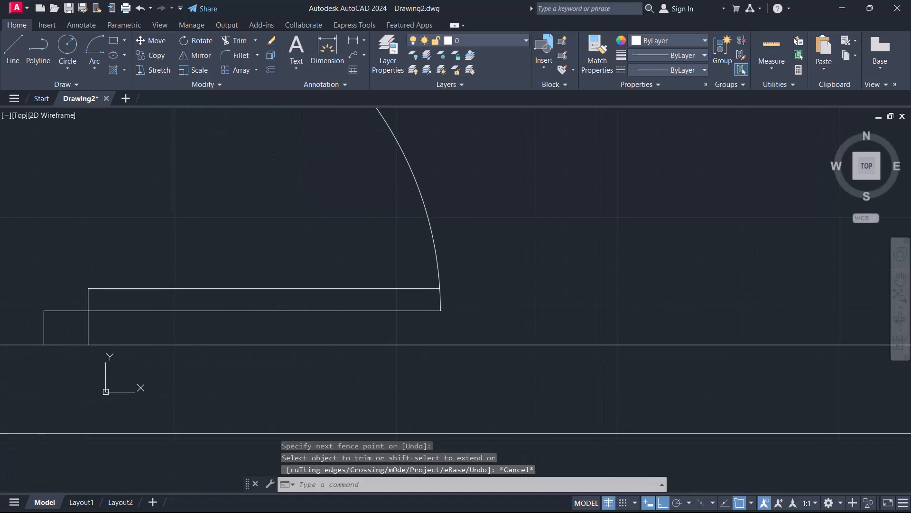
Look over the rooms, staircase and wall openings below the finished doors for openings that still lack jambs.
{"action": "scroll", "coordinate": [454, 325], "scroll_direction": "down", "scroll_amount": 2}
{"action": "middle_click_drag", "start_coordinate": [436, 354], "coordinate": [472, 272]}
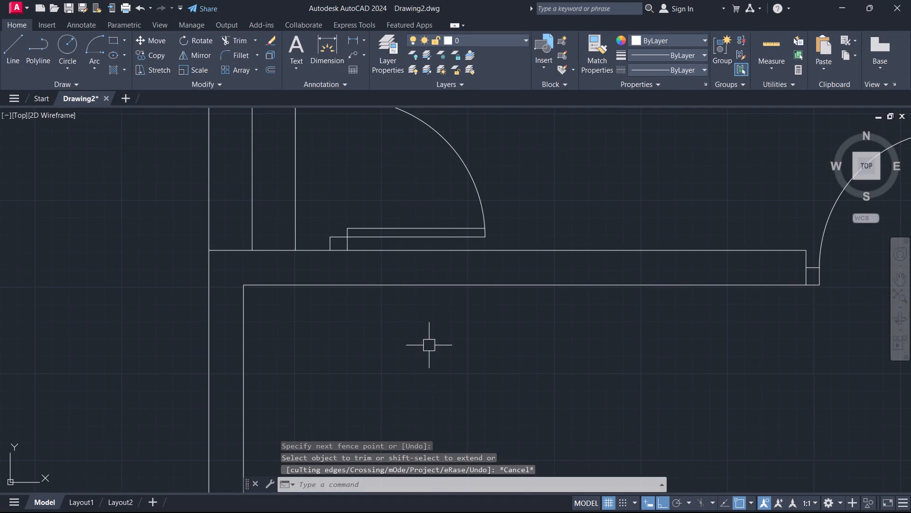
{"action": "middle_click_drag", "start_coordinate": [429, 345], "coordinate": [429, 273]}
{"action": "scroll", "coordinate": [418, 306], "scroll_direction": "down", "scroll_amount": 2}
{"action": "middle_click_drag", "start_coordinate": [427, 325], "coordinate": [400, 257]}
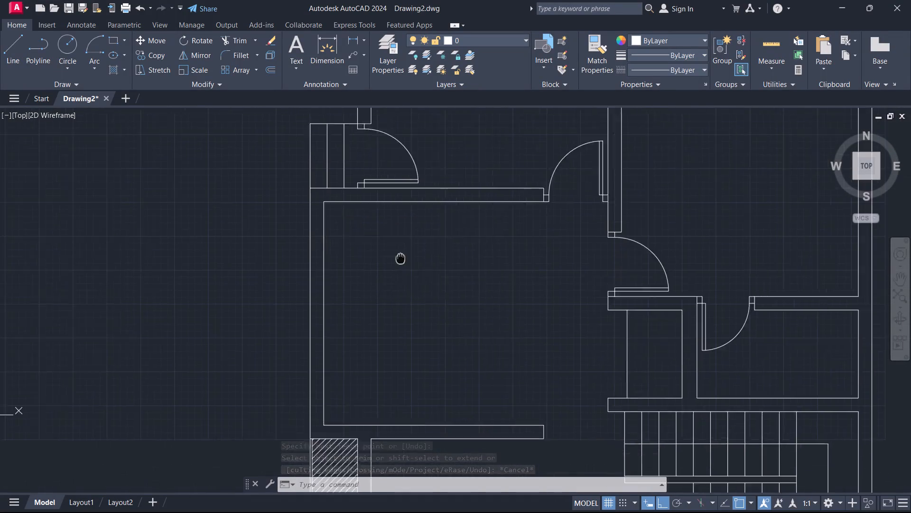
{"action": "middle_click_drag", "start_coordinate": [400, 257], "coordinate": [308, 197]}
{"action": "middle_click_drag", "start_coordinate": [427, 238], "coordinate": [325, 205]}
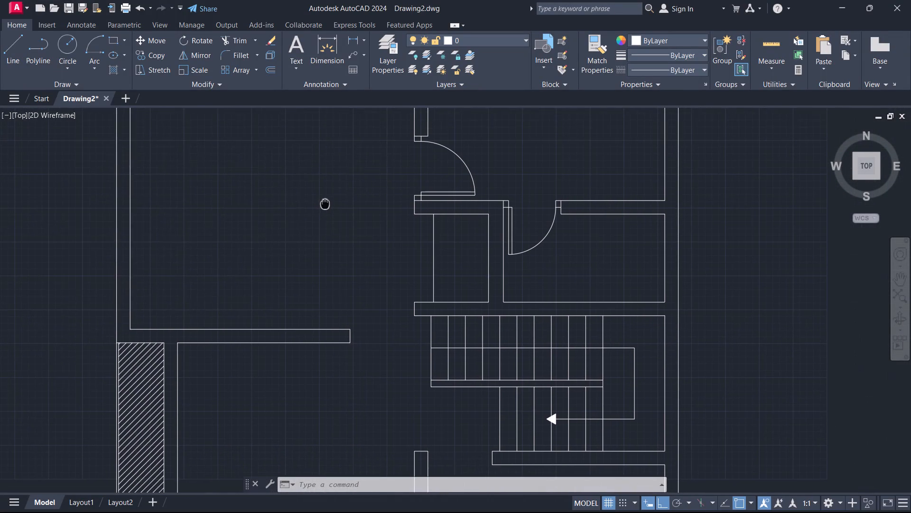
{"action": "middle_click_drag", "start_coordinate": [325, 205], "coordinate": [325, 205]}
{"action": "scroll", "coordinate": [344, 282], "scroll_direction": "up", "scroll_amount": 1}
{"action": "middle_click_drag", "start_coordinate": [344, 282], "coordinate": [366, 200]}
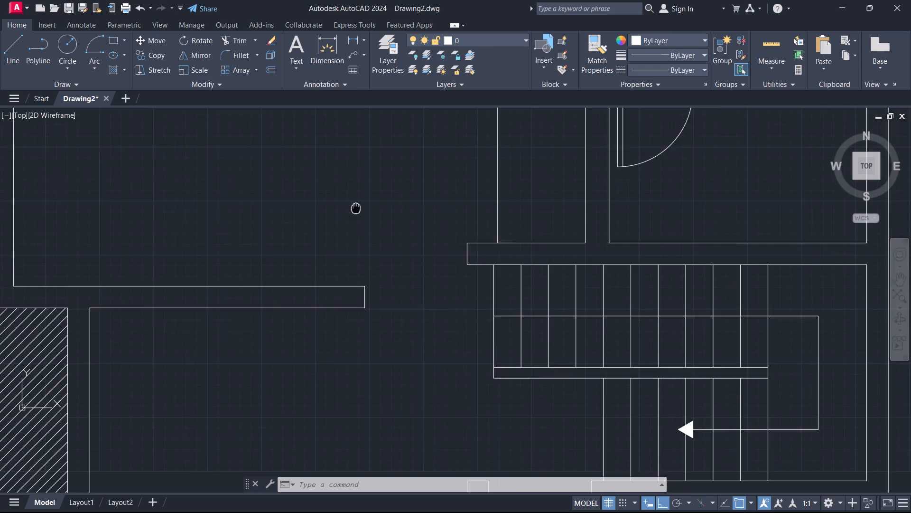
{"action": "middle_click_drag", "start_coordinate": [366, 200], "coordinate": [444, 212]}
{"action": "scroll", "coordinate": [256, 369], "scroll_direction": "down", "scroll_amount": 2}
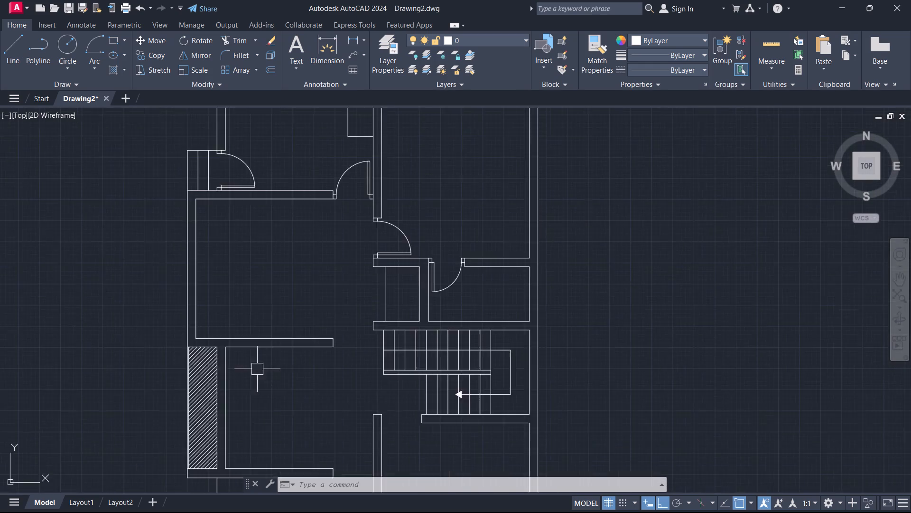
{"action": "middle_click_drag", "start_coordinate": [264, 368], "coordinate": [278, 325]}
{"action": "scroll", "coordinate": [422, 245], "scroll_direction": "up", "scroll_amount": 1}
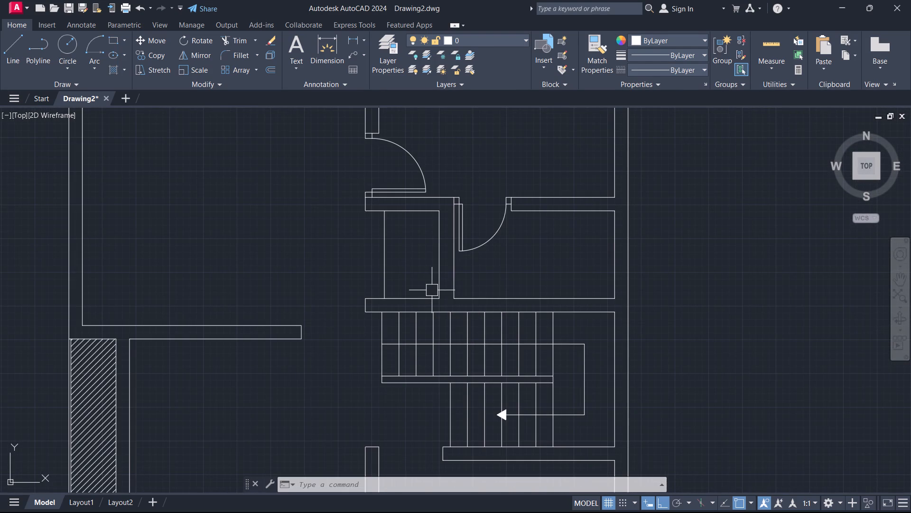
{"action": "middle_click_drag", "start_coordinate": [359, 285], "coordinate": [354, 183]}
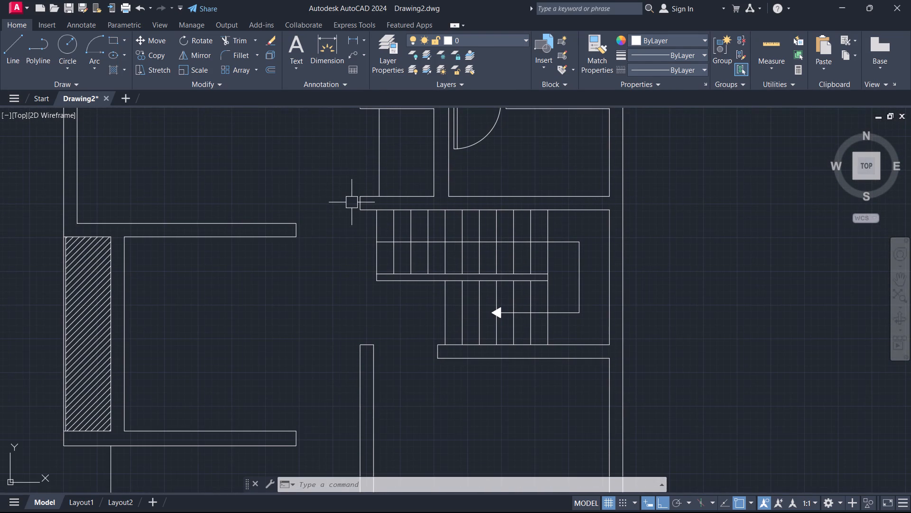
{"action": "middle_click_drag", "start_coordinate": [313, 375], "coordinate": [338, 267]}
{"action": "scroll", "coordinate": [351, 354], "scroll_direction": "up", "scroll_amount": 2}
{"action": "scroll", "coordinate": [305, 326], "scroll_direction": "up", "scroll_amount": 1}
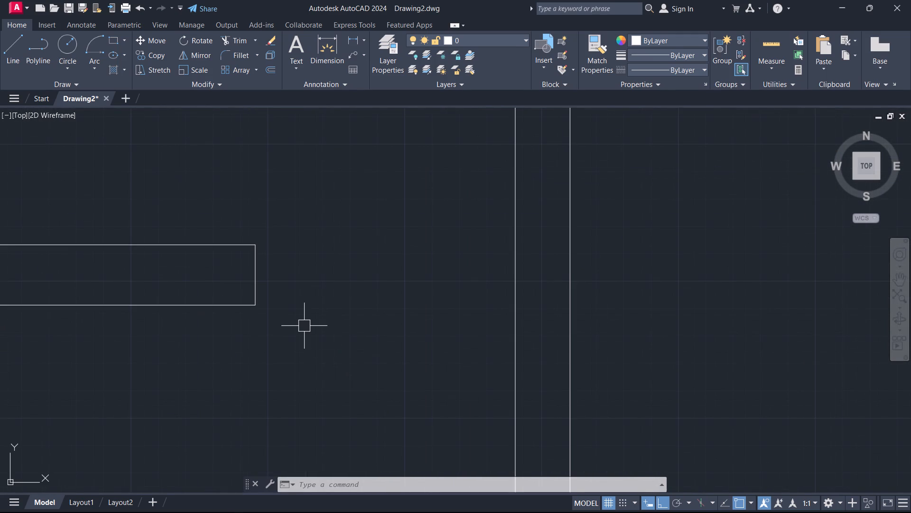
Copy the small jamb from the end of the finished door's wall straight down to the lower end corner of the wall above the hatched strip.
{"action": "scroll", "coordinate": [272, 282], "scroll_direction": "down", "scroll_amount": 5}
{"action": "middle_click_drag", "start_coordinate": [328, 202], "coordinate": [353, 331]}
{"action": "scroll", "coordinate": [328, 202], "scroll_direction": "down", "scroll_amount": 2}
{"action": "scroll", "coordinate": [324, 201], "scroll_direction": "up", "scroll_amount": 6}
{"action": "middle_click_drag", "start_coordinate": [354, 169], "coordinate": [394, 297]}
{"action": "scroll", "coordinate": [358, 320], "scroll_direction": "up", "scroll_amount": 2}
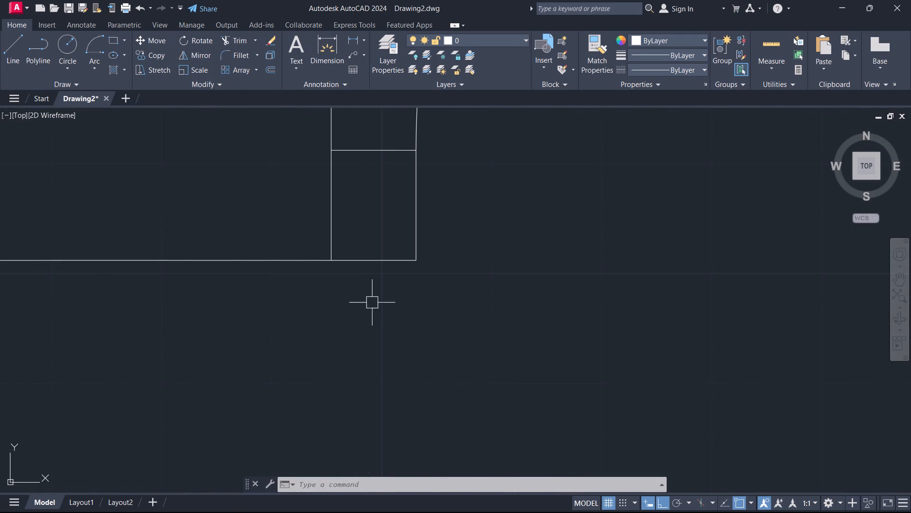
{"action": "left_click_drag", "start_coordinate": [372, 303], "coordinate": [374, 298]}
{"action": "scroll", "coordinate": [408, 193], "scroll_direction": "down", "scroll_amount": 4}
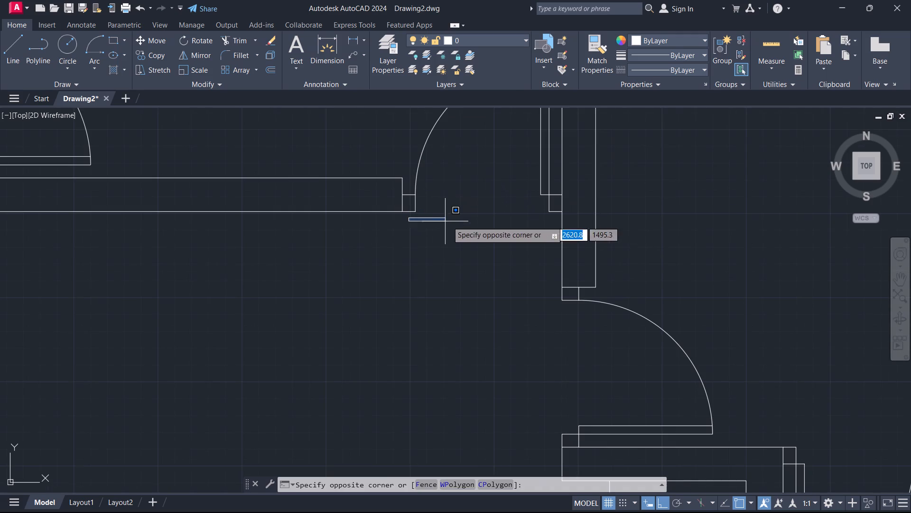
{"action": "key", "text": "Escape"}
{"action": "scroll", "coordinate": [554, 230], "scroll_direction": "up", "scroll_amount": 2}
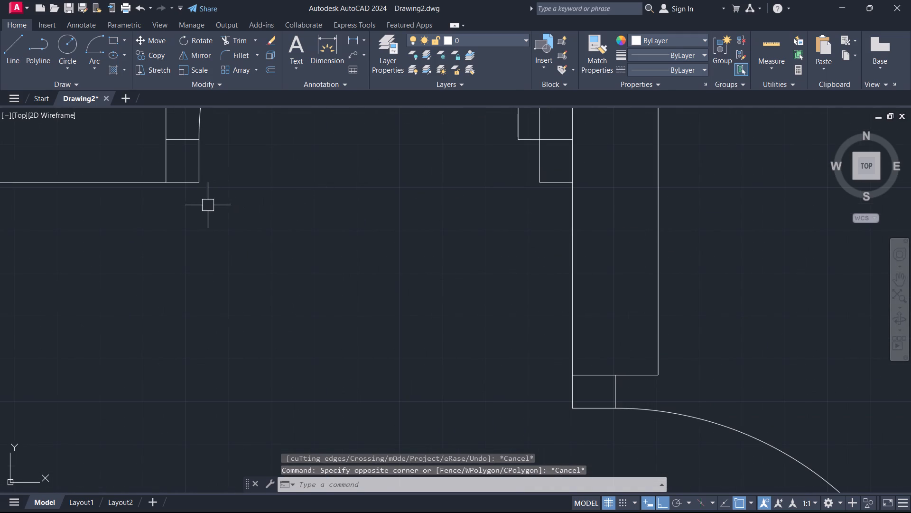
{"action": "left_click", "coordinate": [186, 203]}
{"action": "left_click", "coordinate": [175, 126]}
{"action": "left_click", "coordinate": [205, 157]}
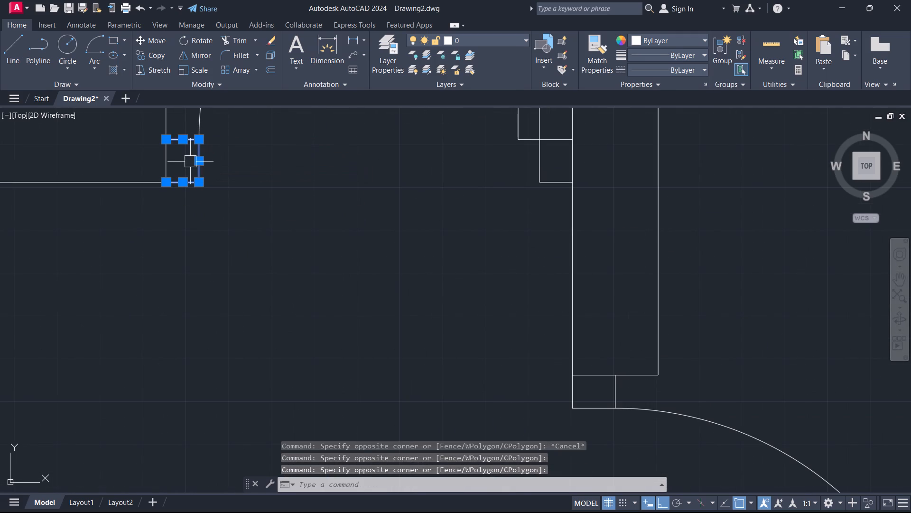
{"action": "left_click", "coordinate": [190, 161]}
{"action": "type", "text": "CO"}
{"action": "key", "text": "space"}
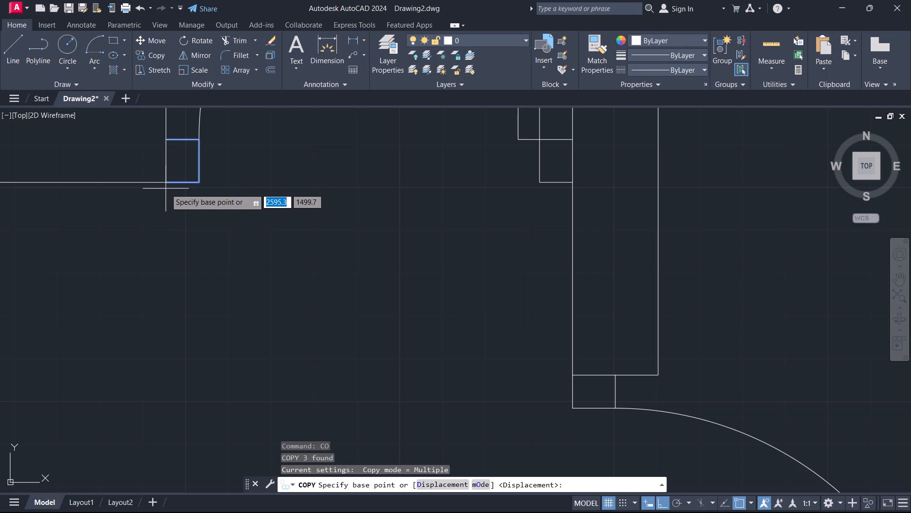
{"action": "left_click", "coordinate": [167, 184]}
{"action": "scroll", "coordinate": [167, 184], "scroll_direction": "down", "scroll_amount": 1}
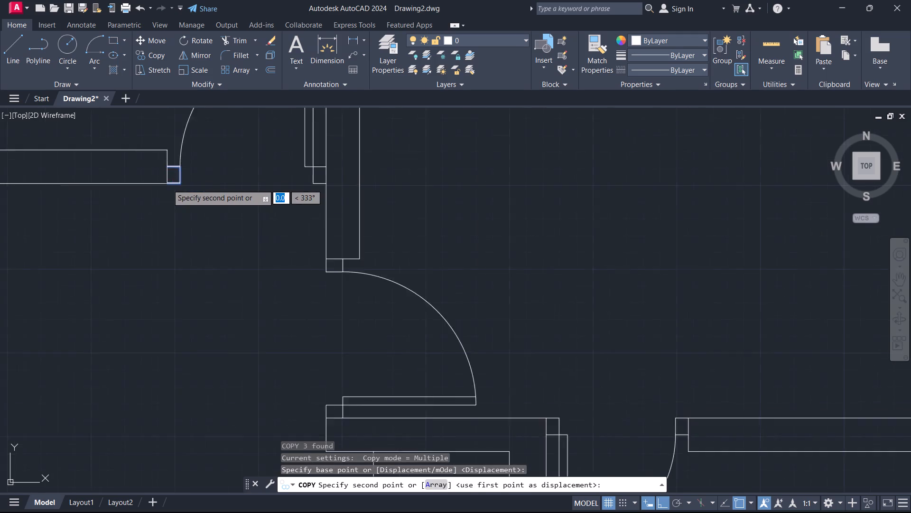
{"action": "scroll", "coordinate": [167, 184], "scroll_direction": "down", "scroll_amount": 2}
{"action": "middle_click_drag", "start_coordinate": [206, 311], "coordinate": [327, 127]}
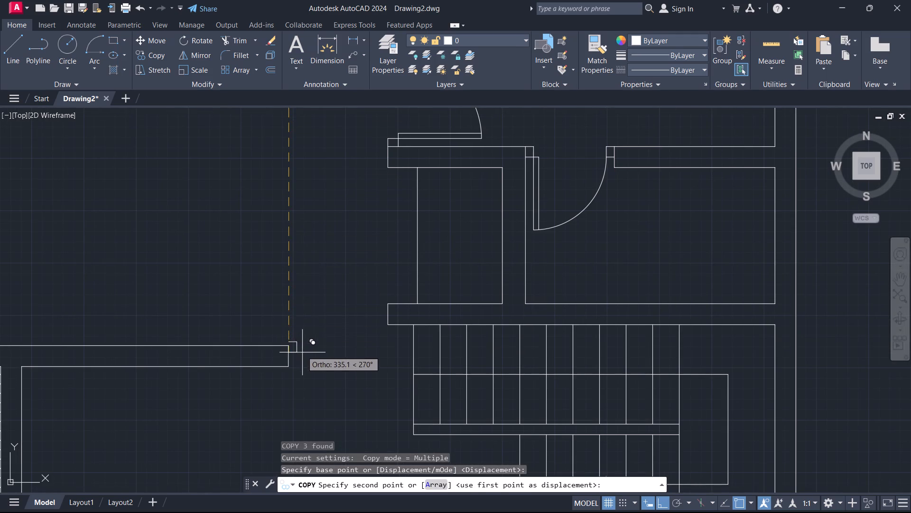
{"action": "scroll", "coordinate": [302, 352], "scroll_direction": "up", "scroll_amount": 3}
{"action": "middle_click_drag", "start_coordinate": [294, 367], "coordinate": [315, 190]}
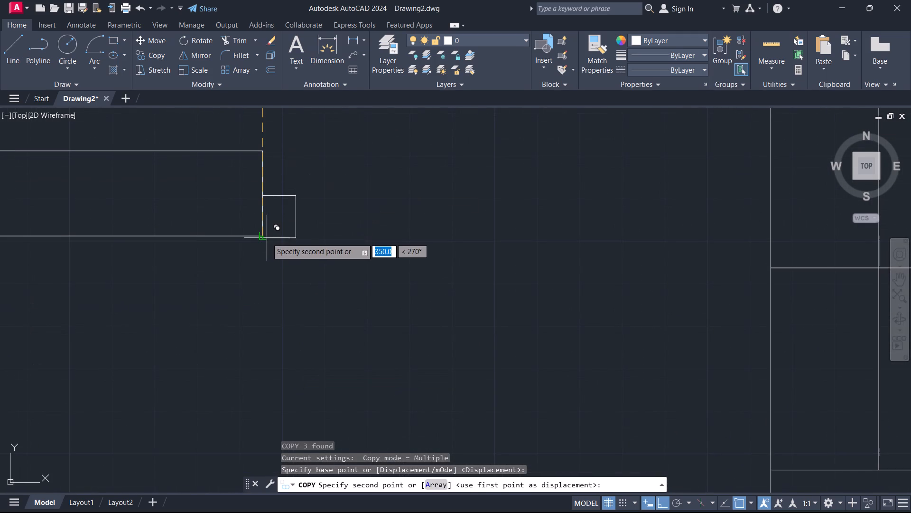
{"action": "left_click", "coordinate": [261, 237]}
{"action": "key", "text": "Escape"}
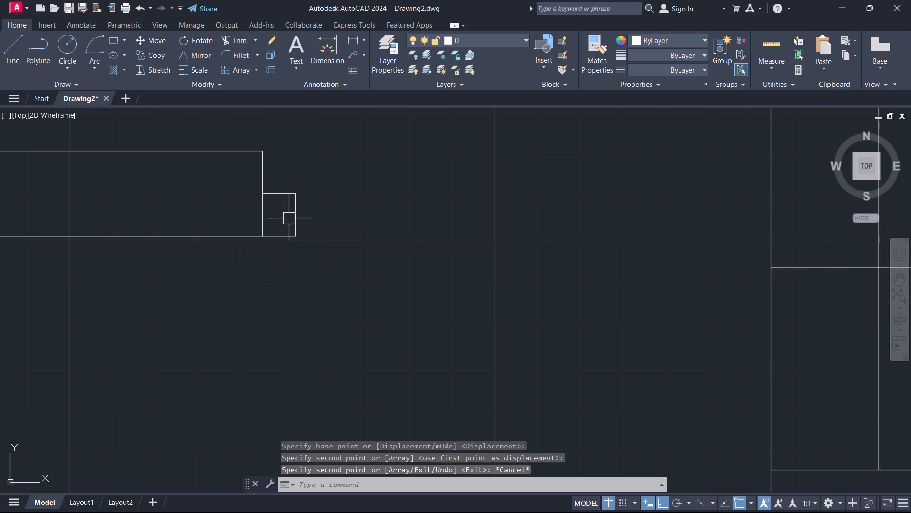
Move the copied jamb straight down to the lower end corner of the wall below the hatched strip.
{"action": "left_click", "coordinate": [324, 258]}
{"action": "left_click", "coordinate": [289, 178]}
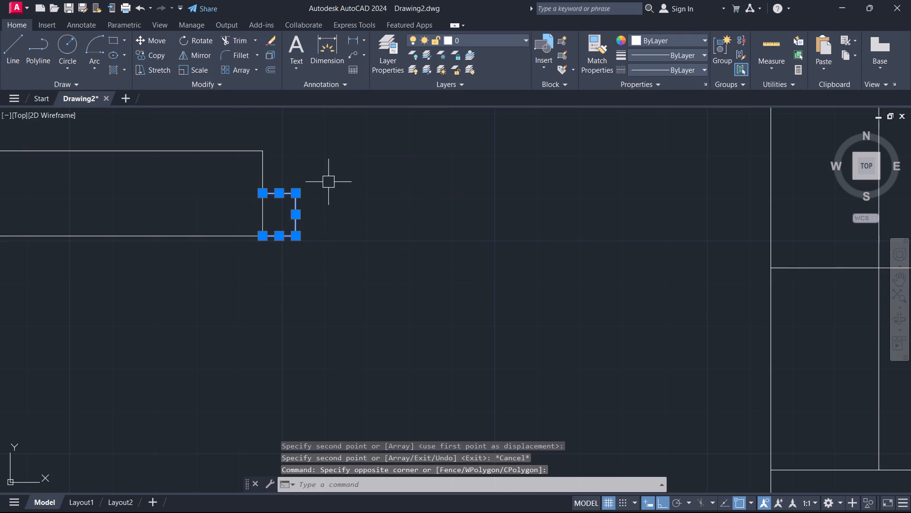
{"action": "scroll", "coordinate": [340, 182], "scroll_direction": "down", "scroll_amount": 2}
{"action": "middle_click_drag", "start_coordinate": [341, 183], "coordinate": [245, 190]}
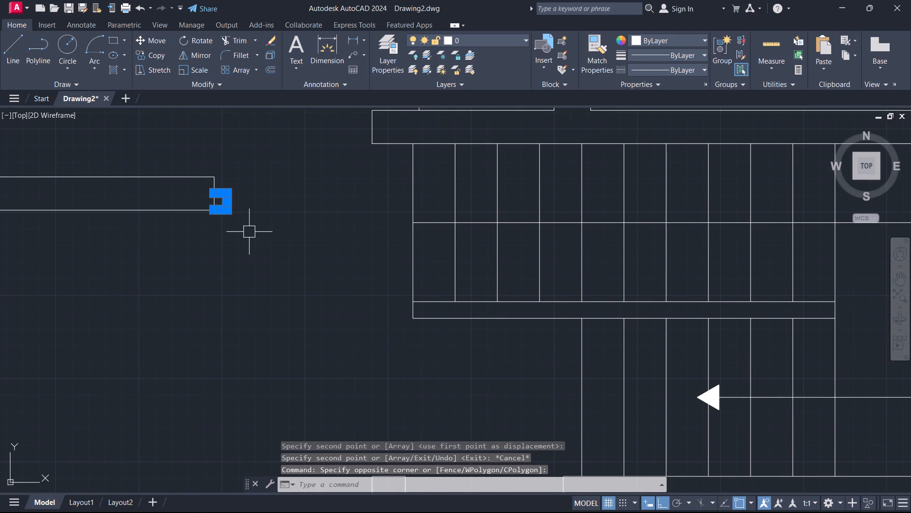
{"action": "type", "text": "M"}
{"action": "key", "text": "space"}
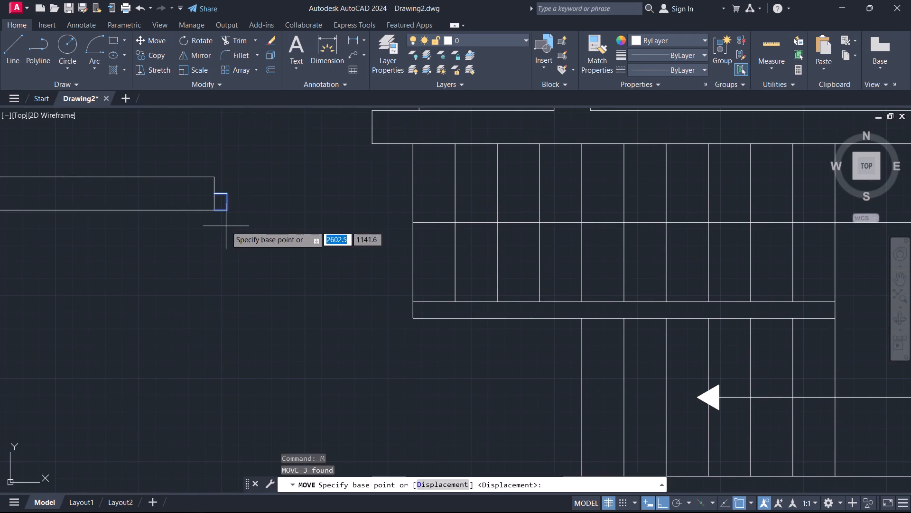
{"action": "scroll", "coordinate": [223, 226], "scroll_direction": "up", "scroll_amount": 4}
{"action": "left_click", "coordinate": [199, 208]}
{"action": "scroll", "coordinate": [205, 225], "scroll_direction": "down", "scroll_amount": 6}
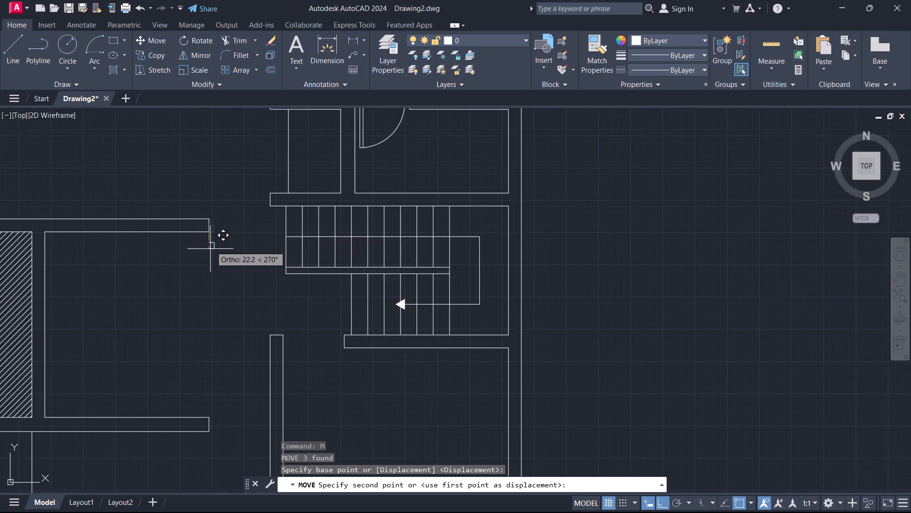
{"action": "middle_click_drag", "start_coordinate": [211, 266], "coordinate": [305, 28]}
{"action": "scroll", "coordinate": [284, 173], "scroll_direction": "up", "scroll_amount": 6}
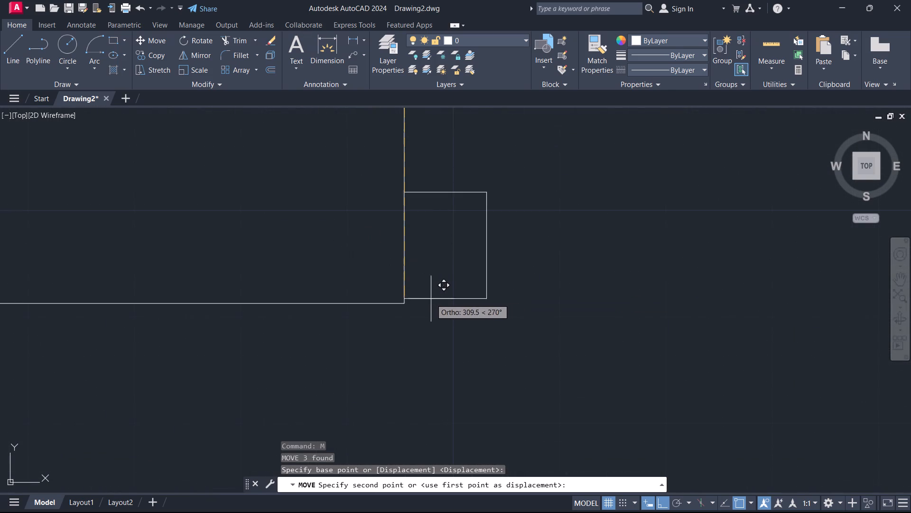
{"action": "left_click", "coordinate": [407, 304]}
{"action": "key", "text": "Escape"}
Copy that jamb horizontally across the opening onto the near face of the opposite vertical wall.
{"action": "scroll", "coordinate": [444, 207], "scroll_direction": "down", "scroll_amount": 3}
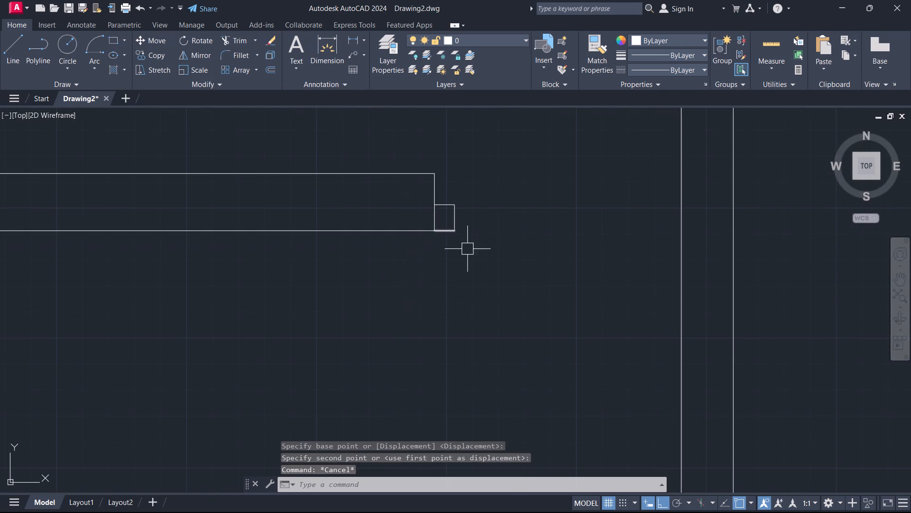
{"action": "left_click_drag", "start_coordinate": [470, 255], "coordinate": [450, 227]}
{"action": "left_click", "coordinate": [452, 193]}
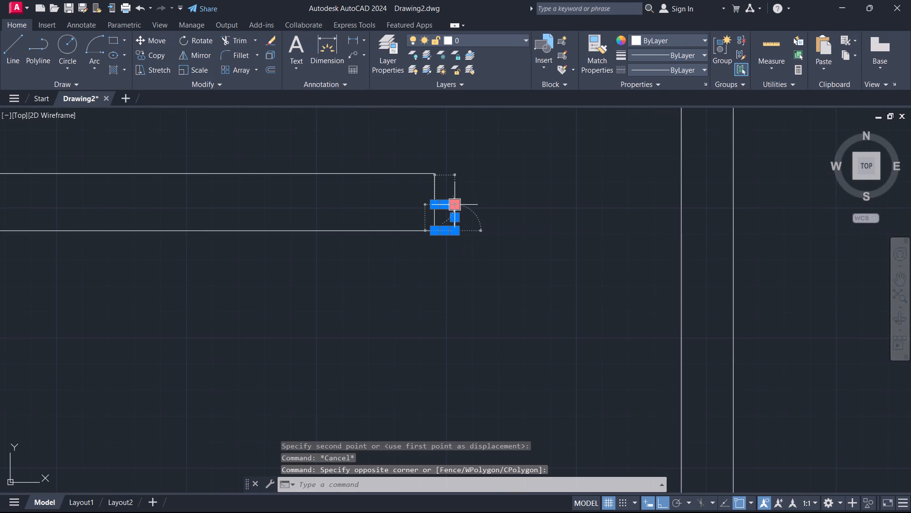
{"action": "type", "text": "CO"}
{"action": "key", "text": "space"}
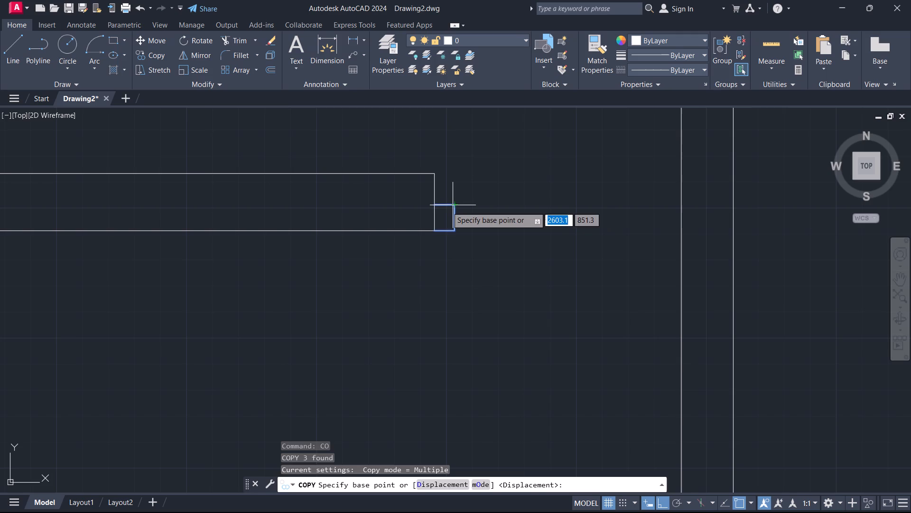
{"action": "left_click", "coordinate": [432, 226]}
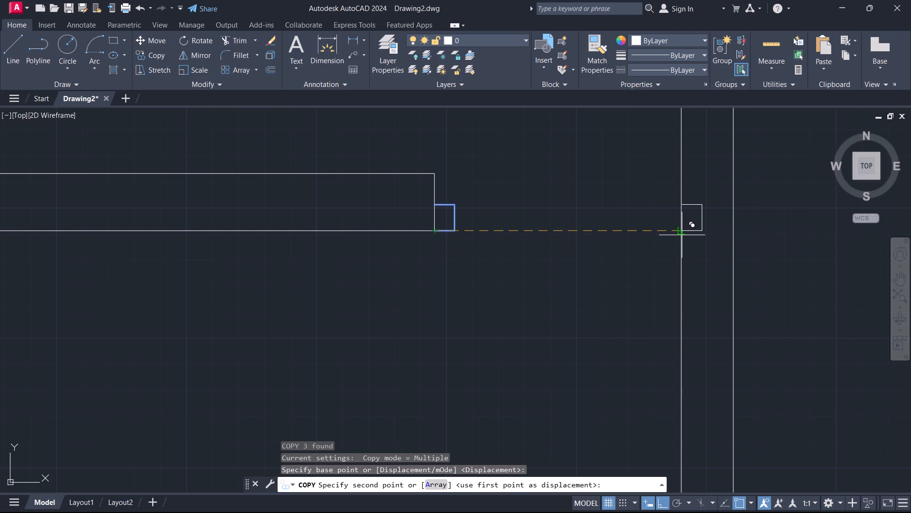
{"action": "left_click", "coordinate": [682, 235]}
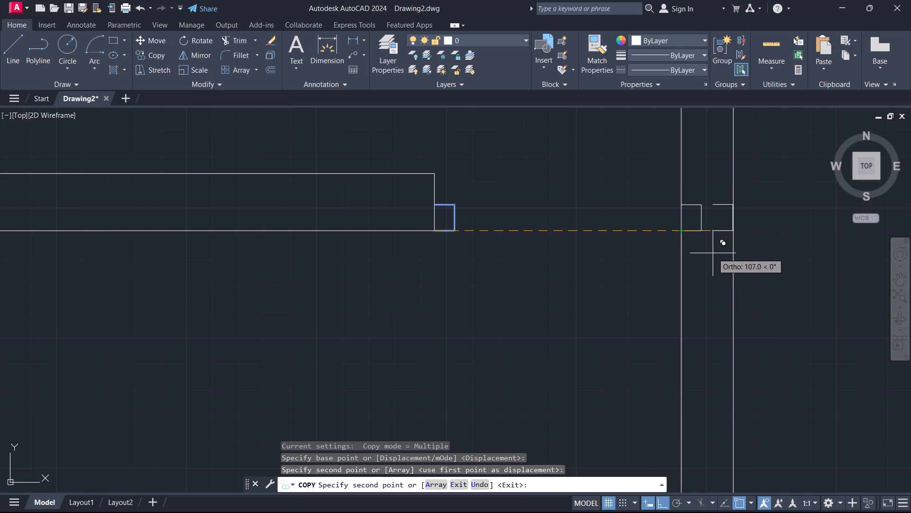
{"action": "key", "text": "Escape"}
Mirror the new jamb about the vertical wall's face into the opening, erasing the source objects.
{"action": "left_click", "coordinate": [708, 248]}
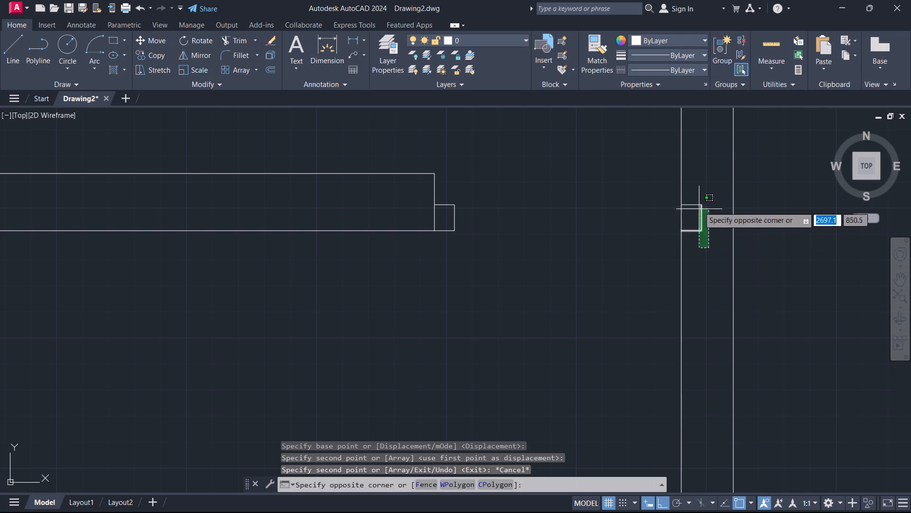
{"action": "left_click", "coordinate": [697, 201]}
{"action": "type", "text": "MI"}
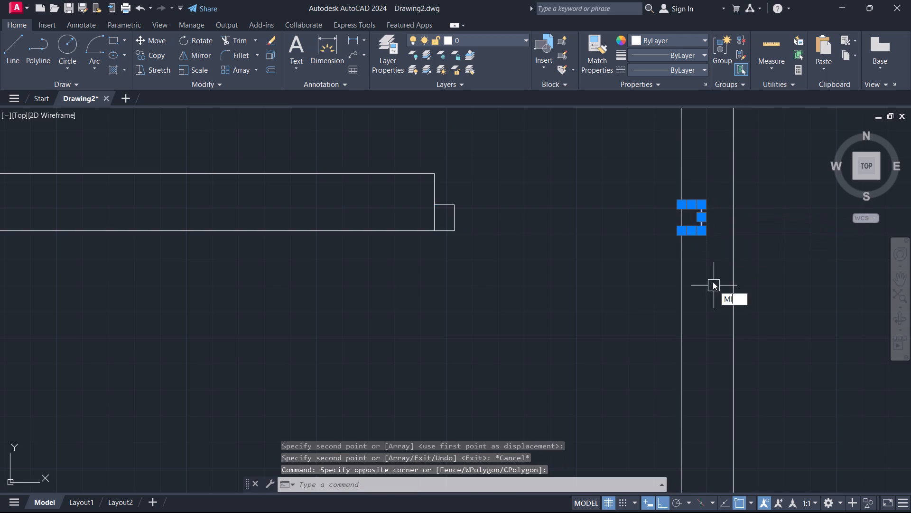
{"action": "key", "text": "space"}
{"action": "scroll", "coordinate": [676, 238], "scroll_direction": "up", "scroll_amount": 2}
{"action": "left_click", "coordinate": [688, 255]}
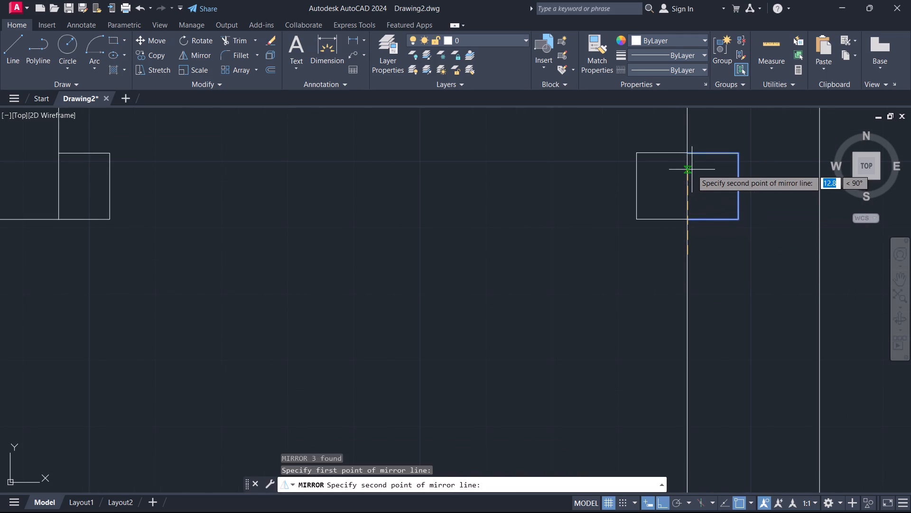
{"action": "left_click", "coordinate": [688, 168]}
{"action": "left_click", "coordinate": [694, 199]}
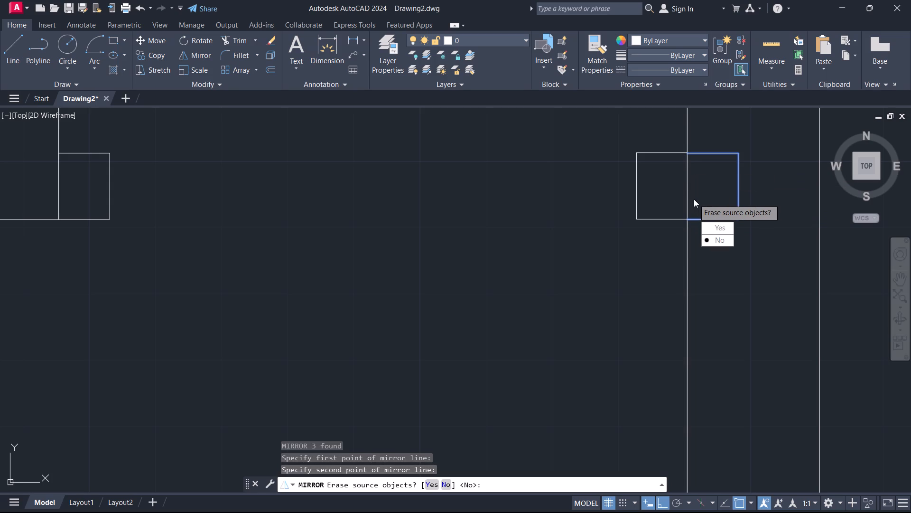
{"action": "left_click_drag", "start_coordinate": [716, 223], "coordinate": [694, 199]}
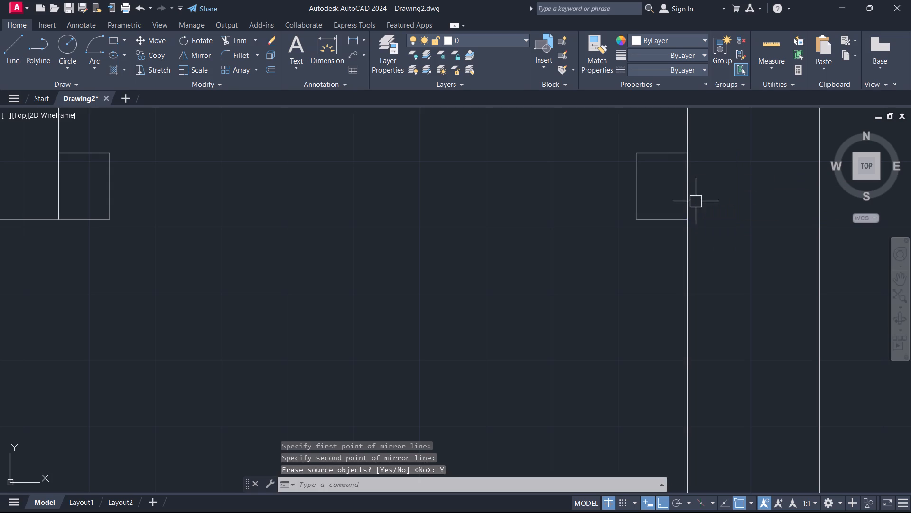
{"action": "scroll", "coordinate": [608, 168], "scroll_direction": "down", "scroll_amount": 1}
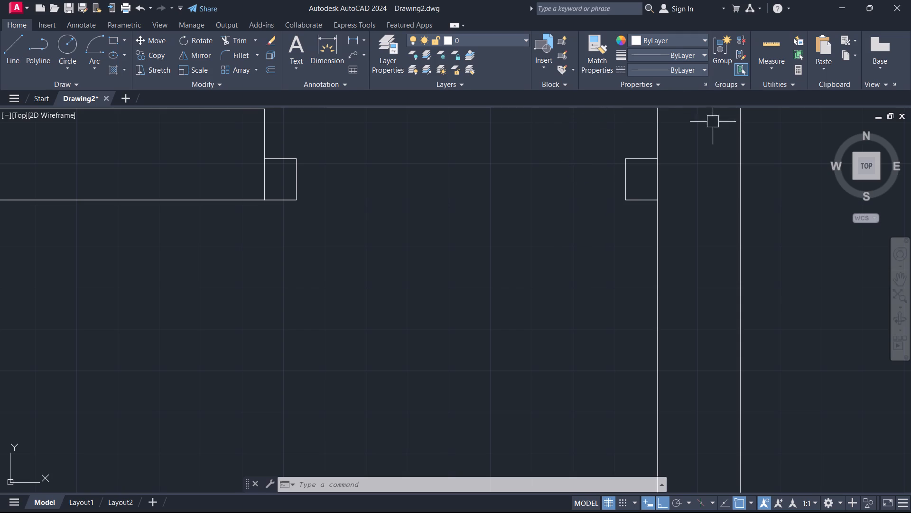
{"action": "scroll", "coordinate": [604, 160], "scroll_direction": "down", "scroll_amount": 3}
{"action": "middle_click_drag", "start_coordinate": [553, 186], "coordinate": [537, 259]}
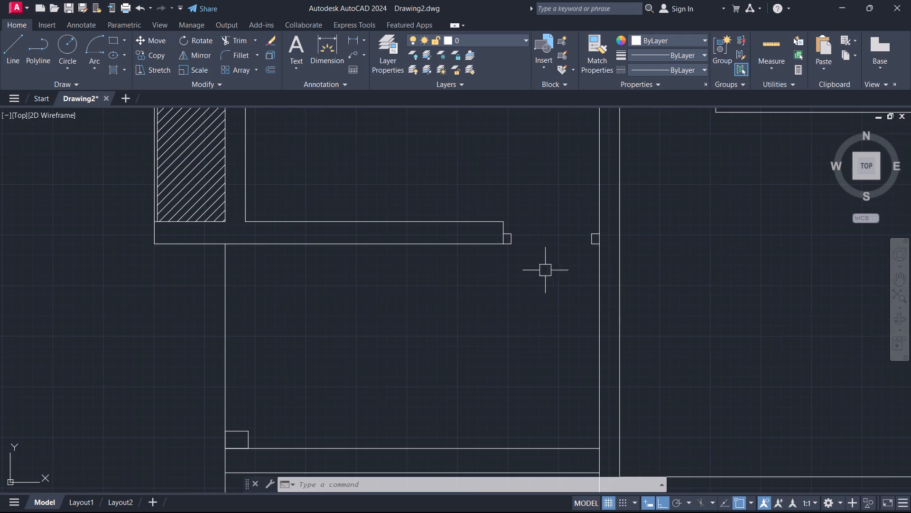
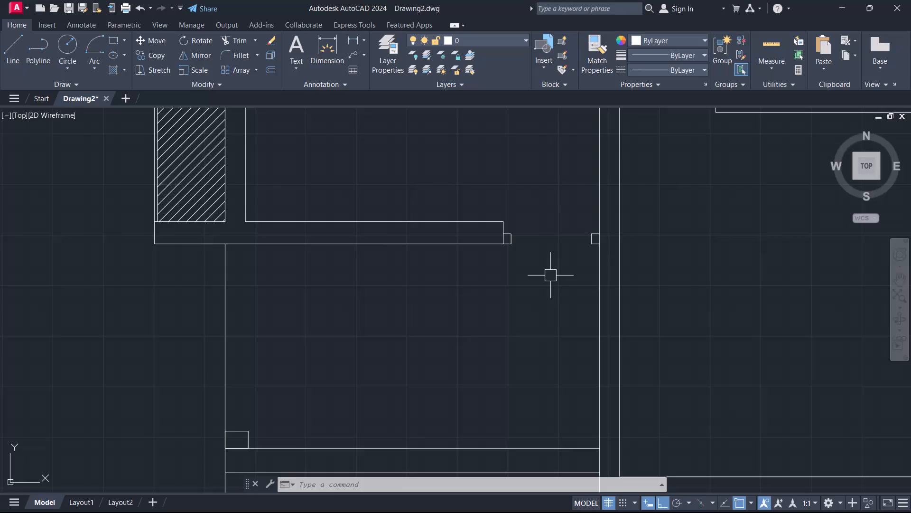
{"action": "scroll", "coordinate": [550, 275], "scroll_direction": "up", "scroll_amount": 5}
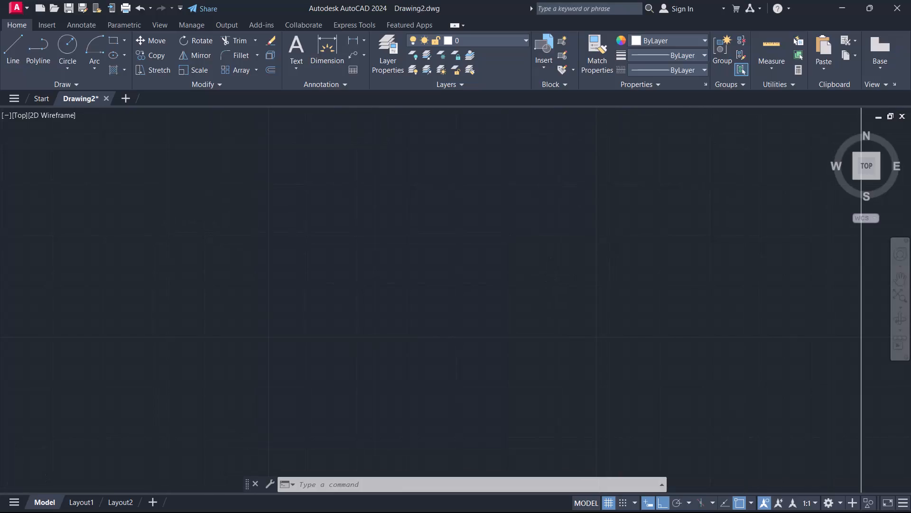
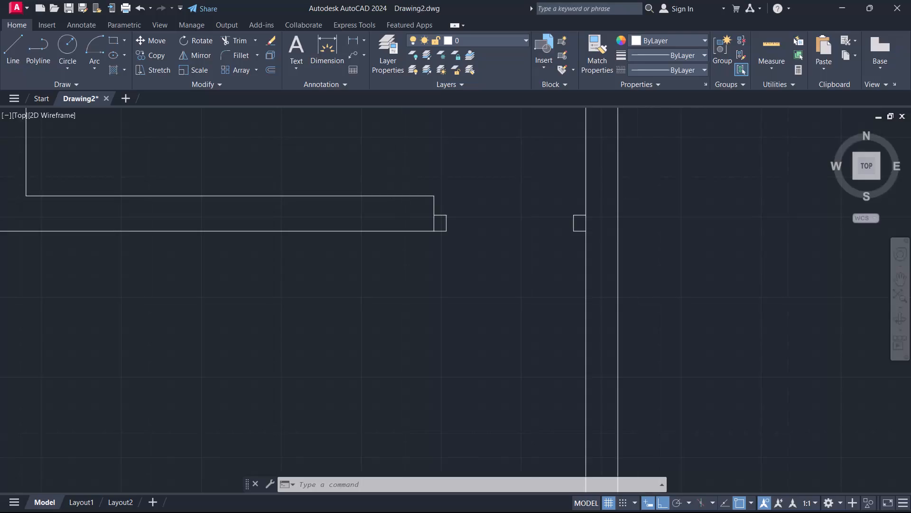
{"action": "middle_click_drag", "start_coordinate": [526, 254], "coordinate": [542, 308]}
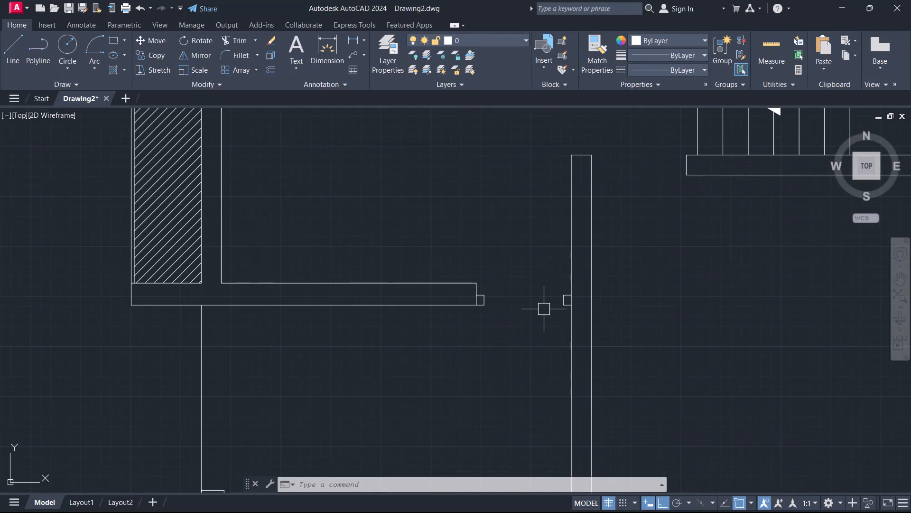
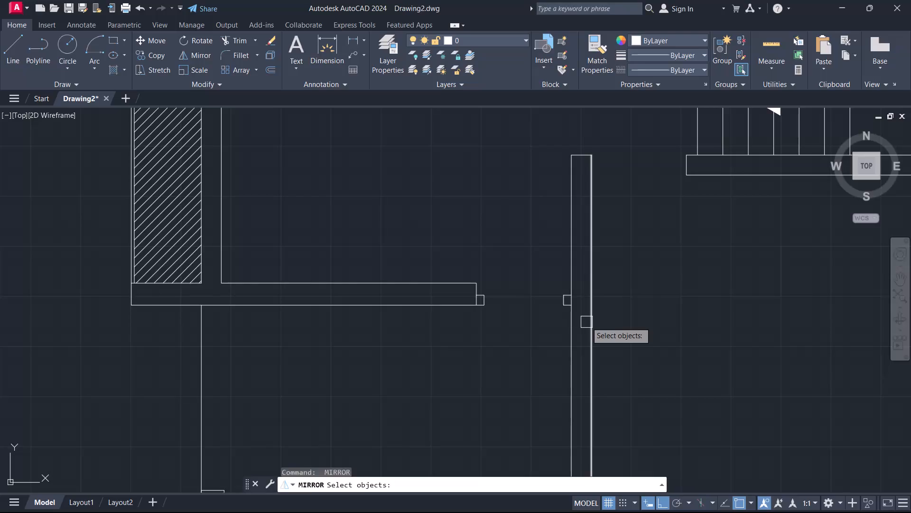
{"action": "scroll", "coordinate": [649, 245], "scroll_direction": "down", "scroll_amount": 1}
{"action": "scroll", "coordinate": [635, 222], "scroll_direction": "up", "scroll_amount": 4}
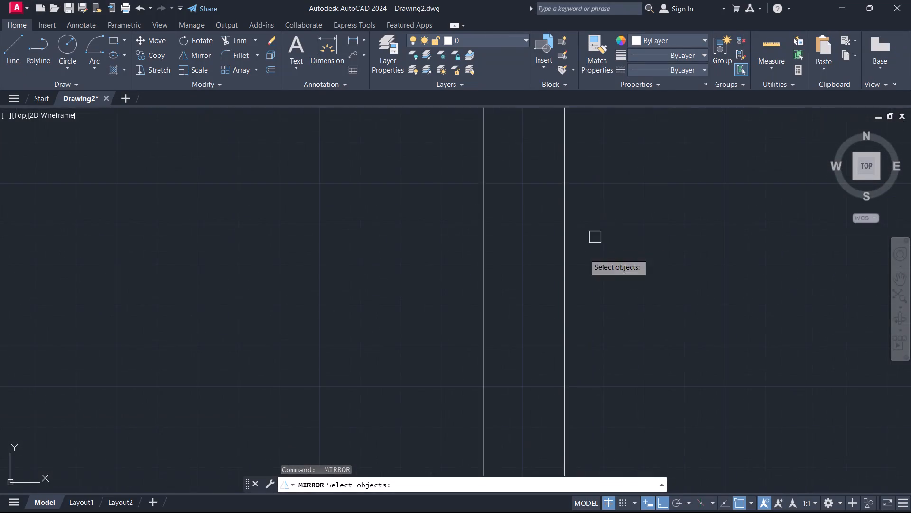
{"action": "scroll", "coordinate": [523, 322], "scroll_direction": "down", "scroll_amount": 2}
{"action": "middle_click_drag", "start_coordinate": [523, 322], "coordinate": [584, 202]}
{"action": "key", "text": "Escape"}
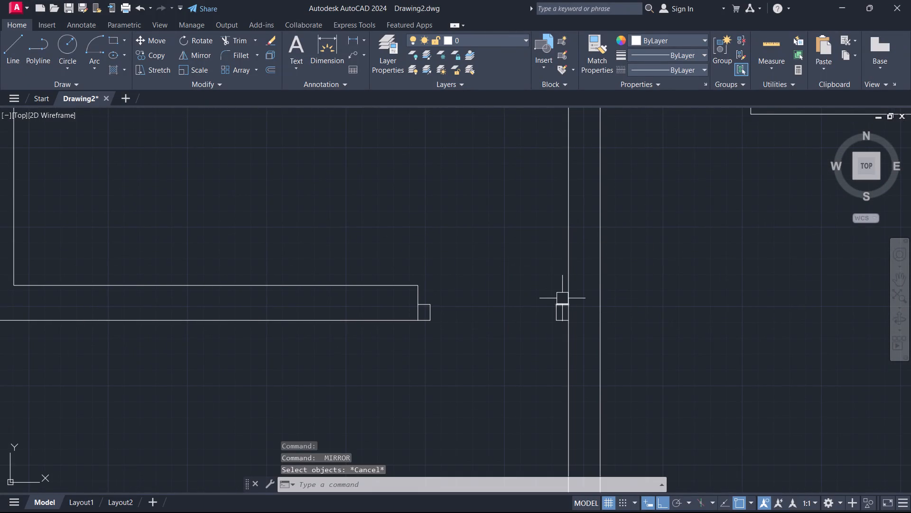
Draw a line across the door opening between the upper inner corners of the two jambs.
{"action": "scroll", "coordinate": [567, 324], "scroll_direction": "up", "scroll_amount": 3}
{"action": "type", "text": "L"}
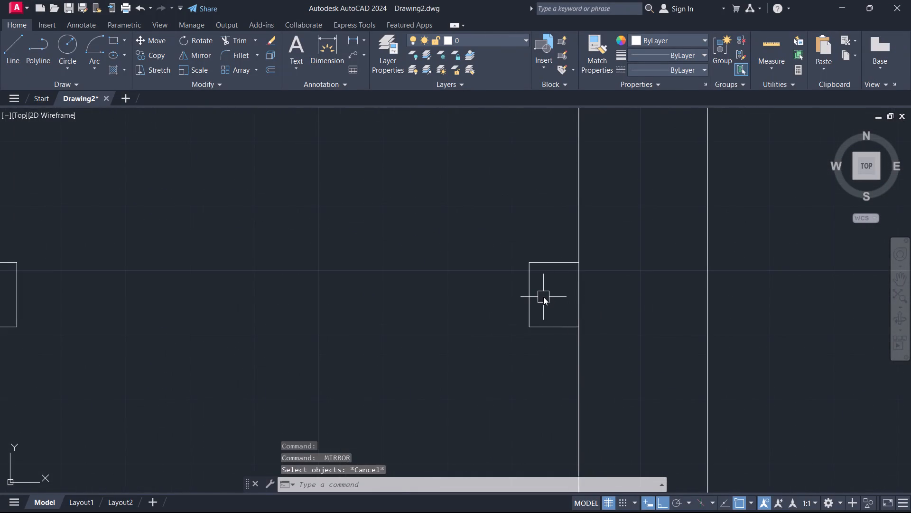
{"action": "key", "text": "space"}
{"action": "left_click", "coordinate": [528, 263]}
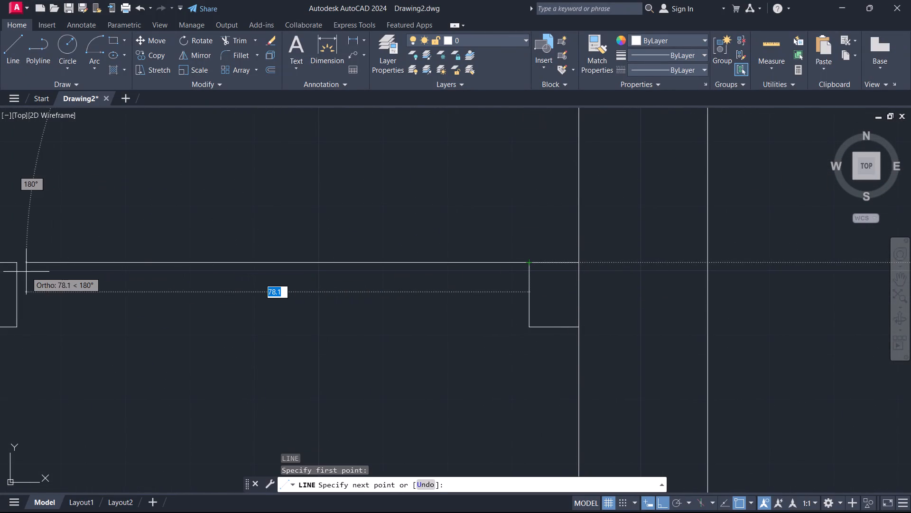
{"action": "left_click", "coordinate": [17, 265]}
{"action": "key", "text": "Escape"}
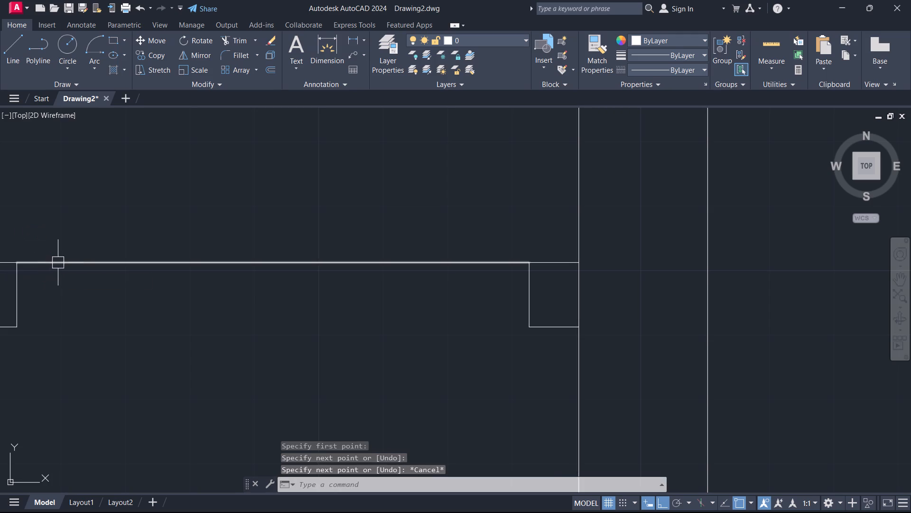
Offset the line across the door opening downward by 5 to give the door leaf its thickness.
{"action": "type", "text": "O"}
{"action": "key", "text": "space"}
{"action": "key", "text": "5"}
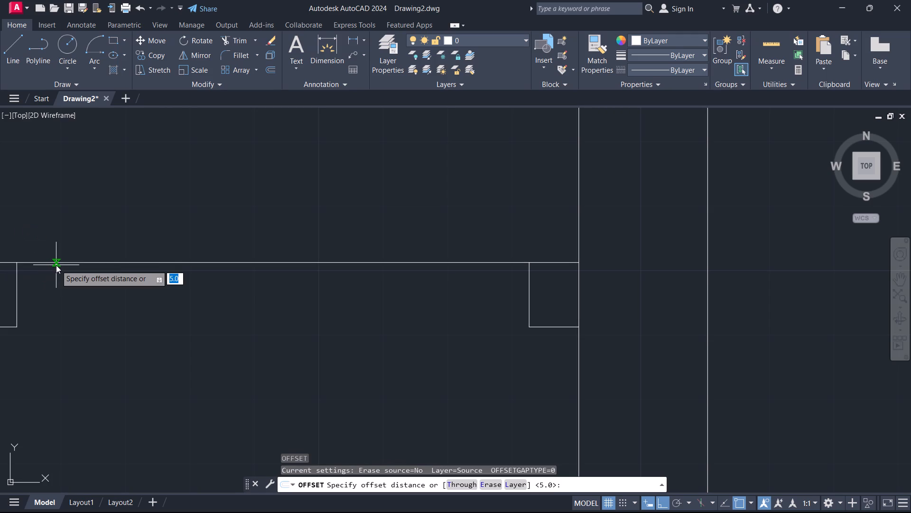
{"action": "key", "text": "Return"}
{"action": "left_click", "coordinate": [56, 265]}
{"action": "left_click", "coordinate": [59, 304]}
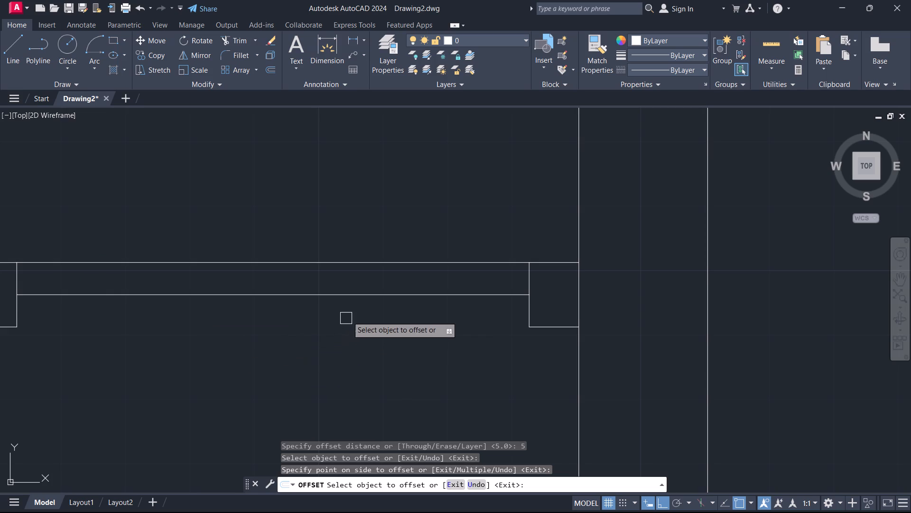
{"action": "key", "text": "grave"}
{"action": "key", "text": "Escape"}
{"action": "key", "text": "Escape"}
Rotate the two door-leaf lines 270° about the upper inner corner of the right jamb so the leaf stands open.
{"action": "left_click_drag", "start_coordinate": [388, 320], "coordinate": [384, 317]}
{"action": "left_click", "coordinate": [335, 250]}
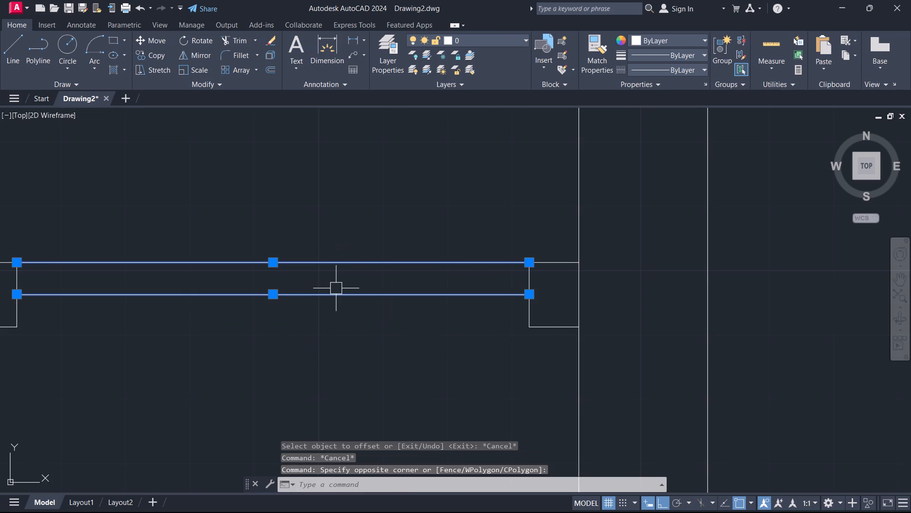
{"action": "key", "text": "m"}
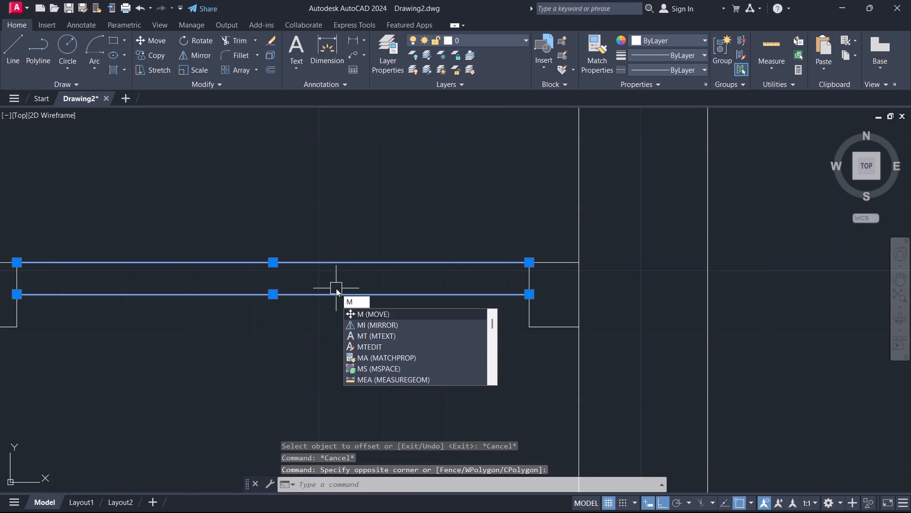
{"action": "key", "text": "BackSpace"}
{"action": "key", "text": "r"}
{"action": "type", "text": "O"}
{"action": "key", "text": "space"}
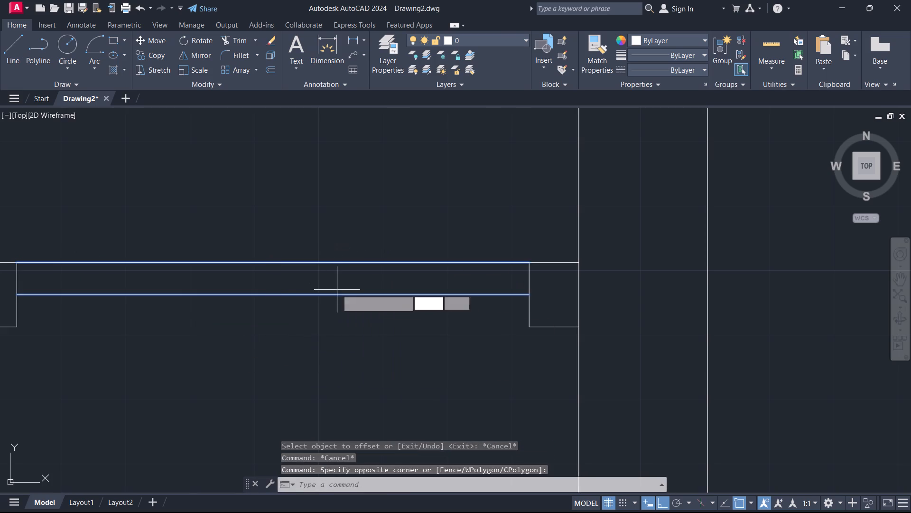
{"action": "left_click", "coordinate": [530, 260]}
{"action": "left_click", "coordinate": [524, 349]}
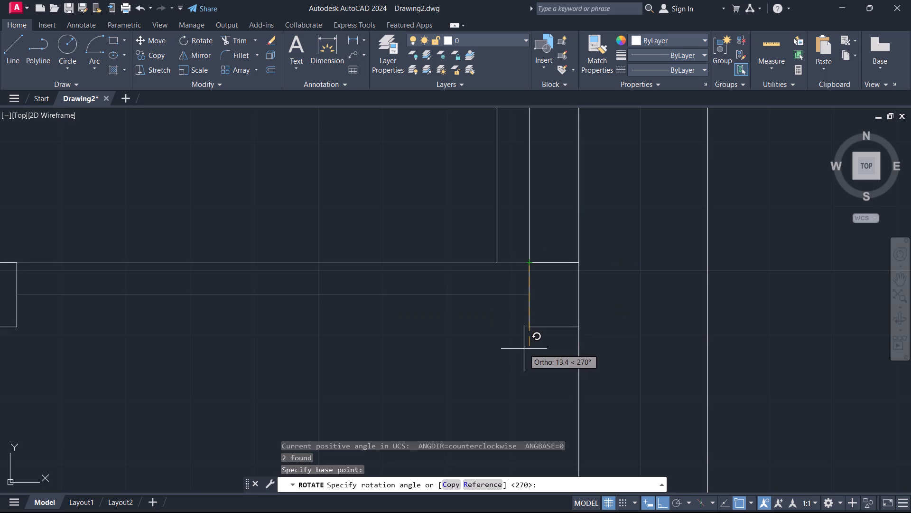
{"action": "key", "text": "Escape"}
Close the bottom end of the door leaf with a short line from the jamb corner to the leaf's outer line.
{"action": "scroll", "coordinate": [522, 262], "scroll_direction": "down", "scroll_amount": 4}
{"action": "middle_click_drag", "start_coordinate": [522, 262], "coordinate": [547, 284]}
{"action": "scroll", "coordinate": [547, 285], "scroll_direction": "up", "scroll_amount": 3}
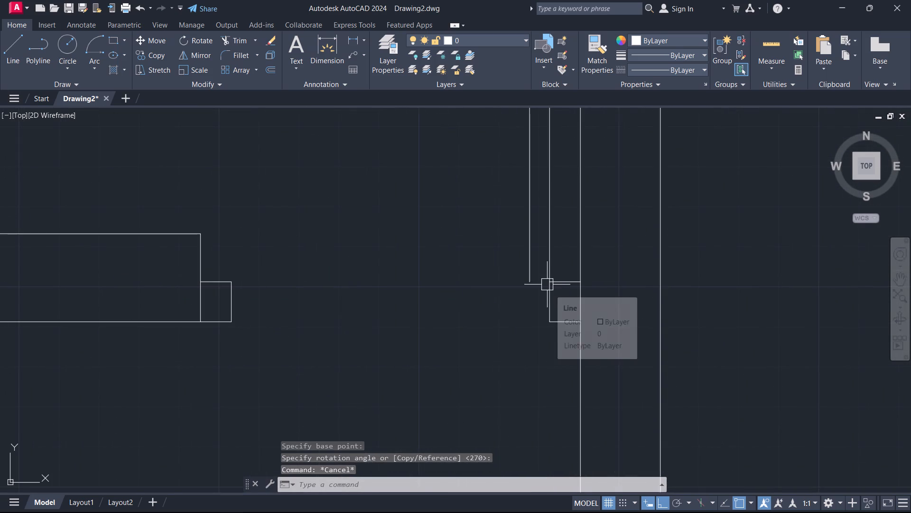
{"action": "type", "text": "L"}
{"action": "key", "text": "space"}
{"action": "scroll", "coordinate": [547, 285], "scroll_direction": "up", "scroll_amount": 3}
{"action": "left_click", "coordinate": [557, 271]}
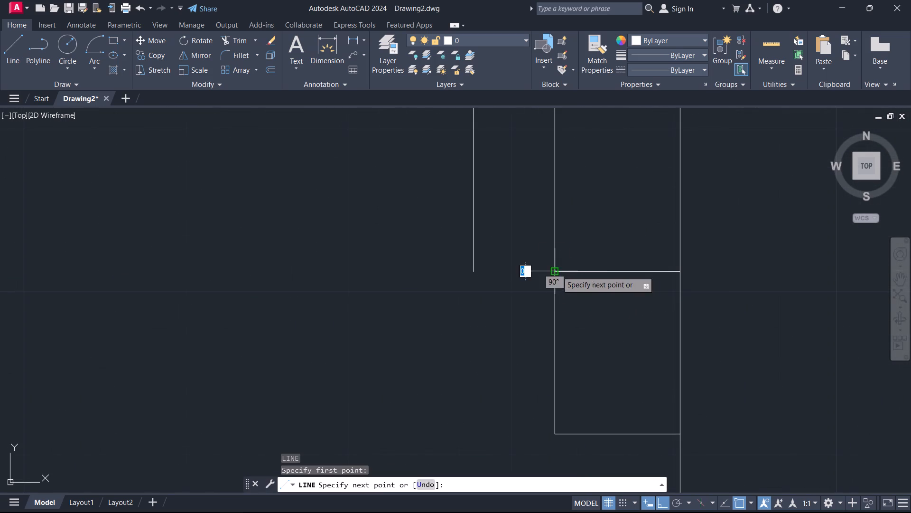
{"action": "left_click", "coordinate": [471, 274]}
{"action": "key", "text": "Escape"}
Draw the door-swing arc from the leaf's top end to the opposite jamb, centred on the hinge-side jamb corner.
{"action": "scroll", "coordinate": [466, 275], "scroll_direction": "down", "scroll_amount": 5}
{"action": "middle_click_drag", "start_coordinate": [464, 276], "coordinate": [509, 338]}
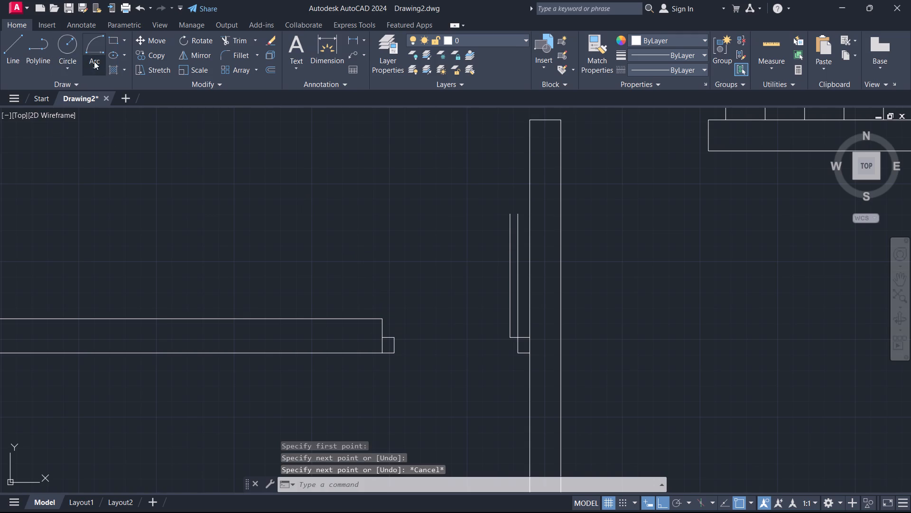
{"action": "left_click", "coordinate": [96, 47]}
{"action": "left_click", "coordinate": [520, 213]}
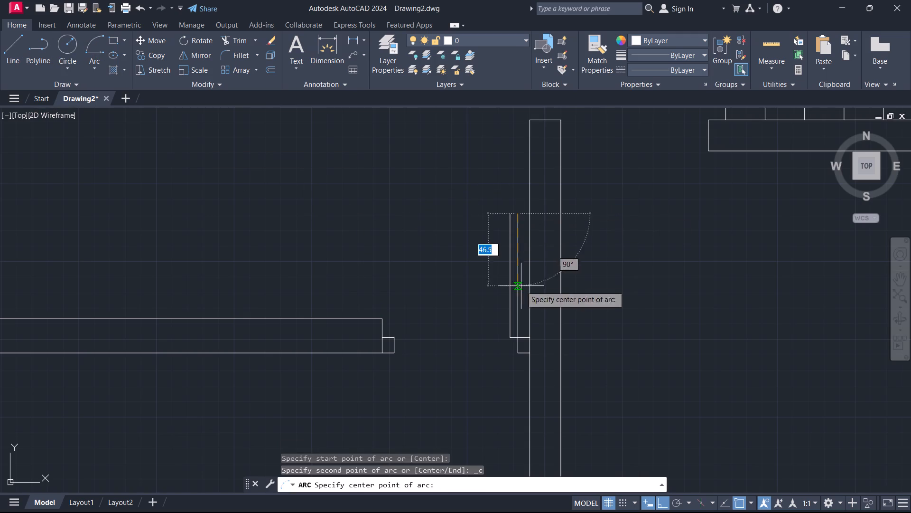
{"action": "left_click", "coordinate": [519, 336]}
{"action": "left_click", "coordinate": [393, 337]}
{"action": "key", "text": "Escape"}
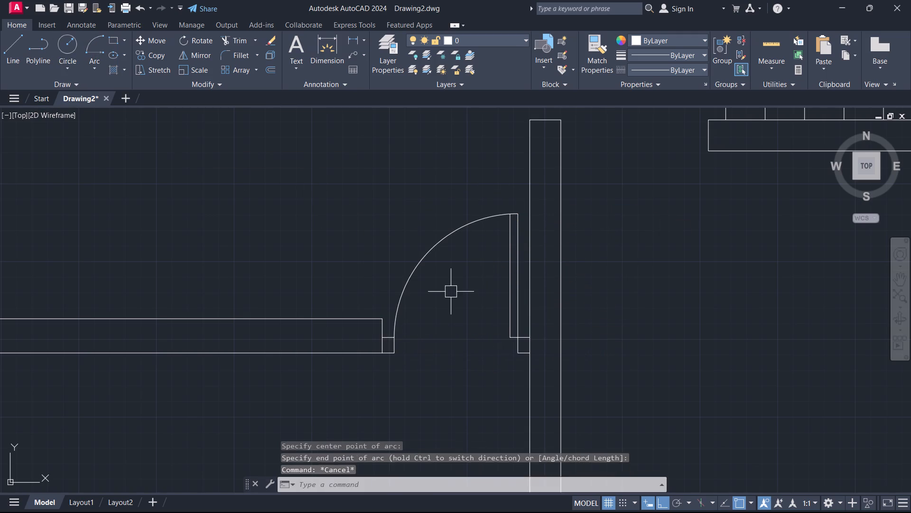
Trim the end of the door leaf's outer line that projects above the swing arc.
{"action": "scroll", "coordinate": [493, 211], "scroll_direction": "up", "scroll_amount": 5}
{"action": "scroll", "coordinate": [748, 214], "scroll_direction": "up", "scroll_amount": 2}
{"action": "scroll", "coordinate": [516, 243], "scroll_direction": "up", "scroll_amount": 3}
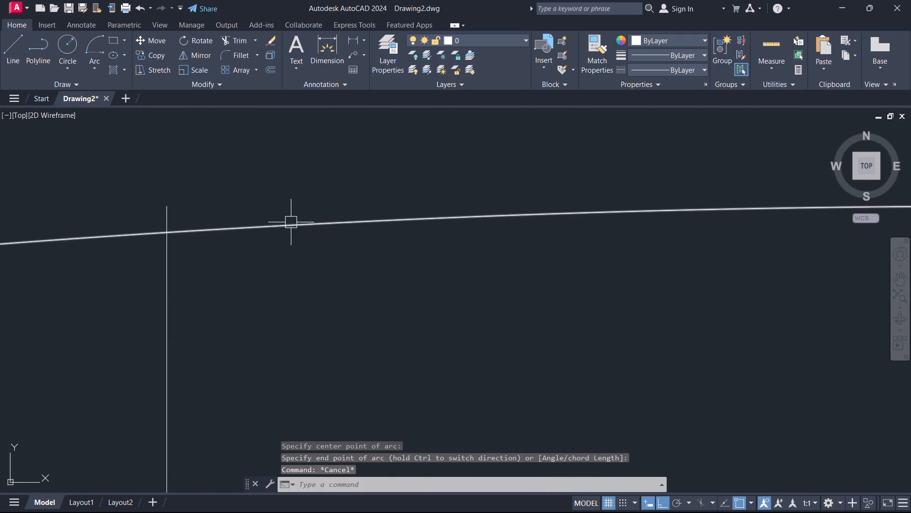
{"action": "type", "text": "TR"}
{"action": "key", "text": "space"}
{"action": "left_click", "coordinate": [205, 218]}
{"action": "left_click", "coordinate": [95, 217]}
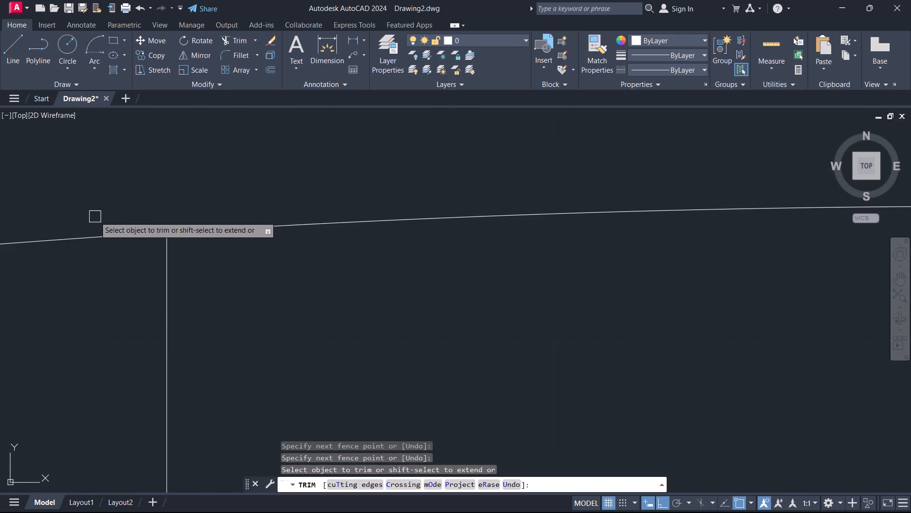
{"action": "key", "text": "Escape"}
Examine the plan around the finished door, the staircase and the lower rooms for the next door opening.
{"action": "scroll", "coordinate": [187, 214], "scroll_direction": "down", "scroll_amount": 5}
{"action": "middle_click_drag", "start_coordinate": [226, 267], "coordinate": [468, 148]}
{"action": "scroll", "coordinate": [399, 182], "scroll_direction": "down", "scroll_amount": 4}
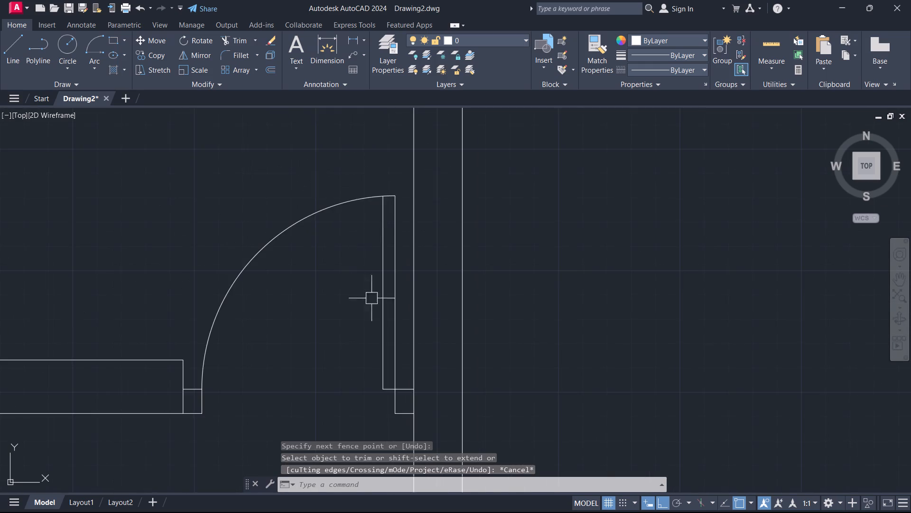
{"action": "middle_click_drag", "start_coordinate": [372, 298], "coordinate": [375, 181]}
{"action": "scroll", "coordinate": [379, 224], "scroll_direction": "down", "scroll_amount": 2}
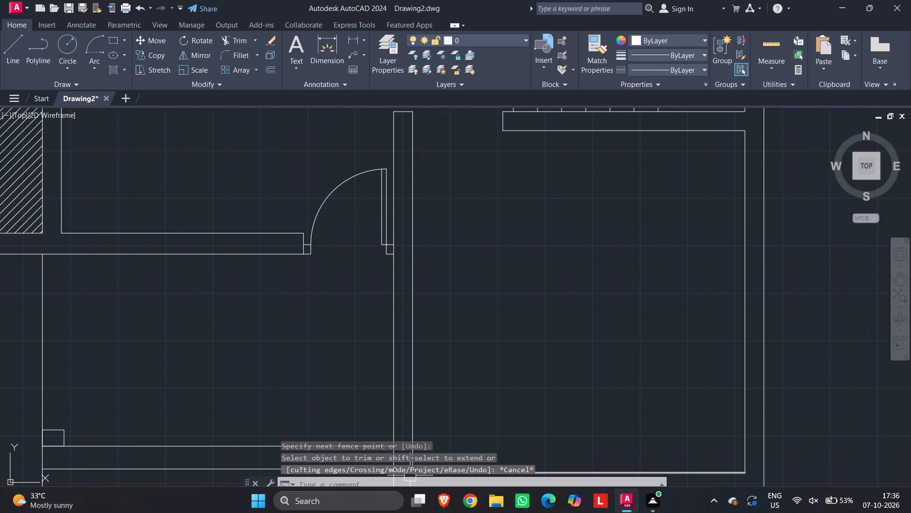
{"action": "middle_click_drag", "start_coordinate": [365, 360], "coordinate": [527, 264]}
{"action": "middle_click_drag", "start_coordinate": [398, 274], "coordinate": [413, 396]}
{"action": "scroll", "coordinate": [379, 228], "scroll_direction": "down", "scroll_amount": 1}
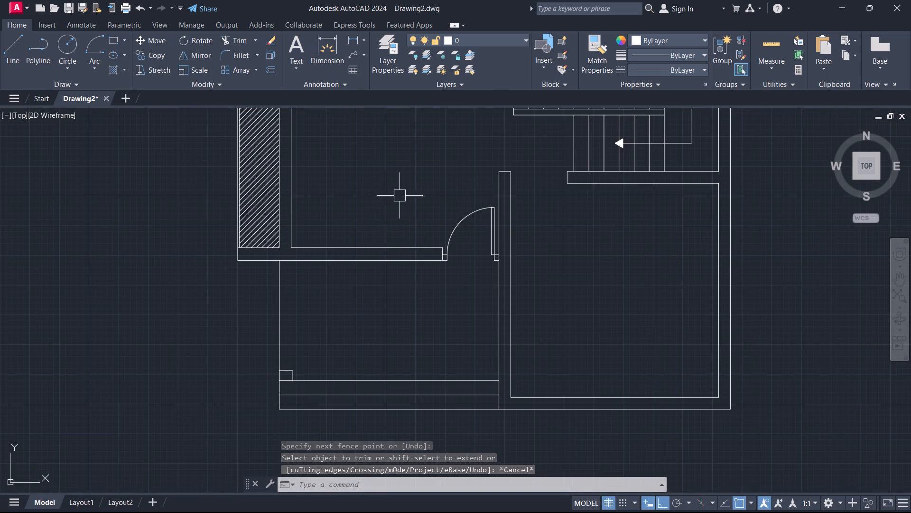
{"action": "middle_click_drag", "start_coordinate": [400, 195], "coordinate": [452, 322]}
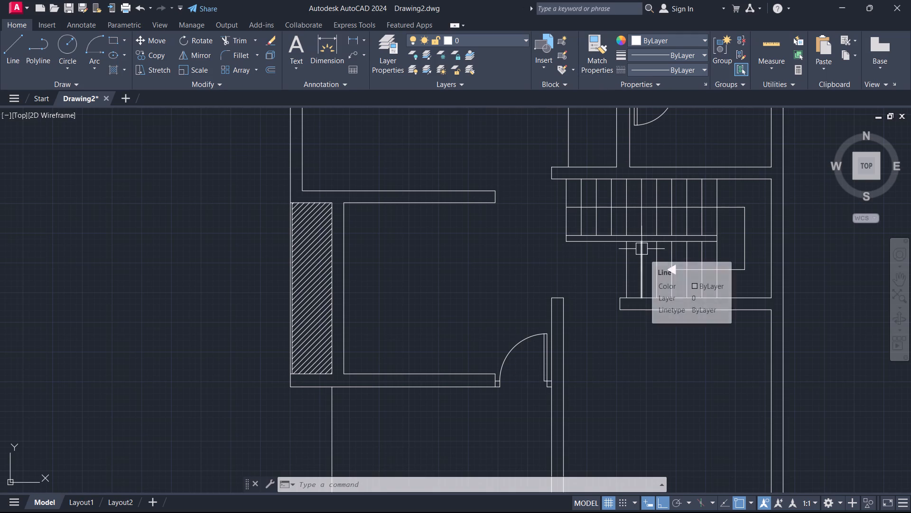
{"action": "middle_click_drag", "start_coordinate": [590, 309], "coordinate": [556, 209]}
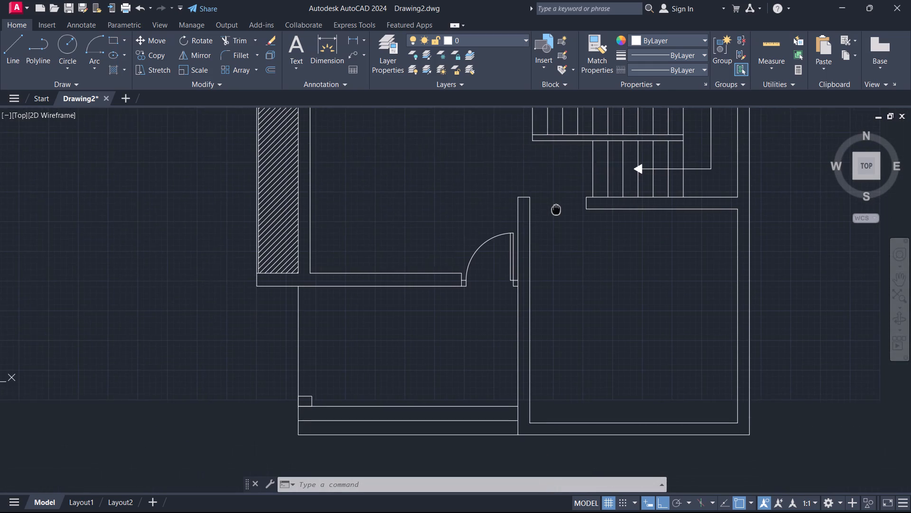
{"action": "middle_click_drag", "start_coordinate": [556, 209], "coordinate": [553, 220]}
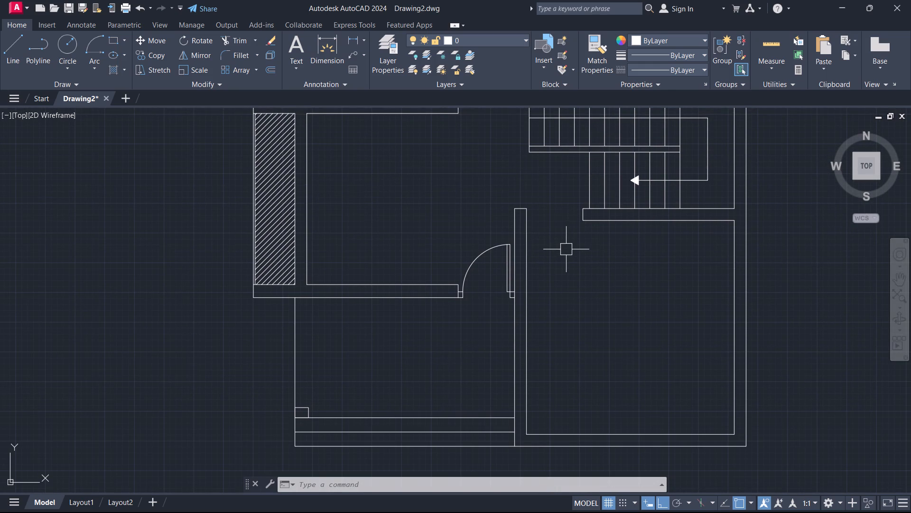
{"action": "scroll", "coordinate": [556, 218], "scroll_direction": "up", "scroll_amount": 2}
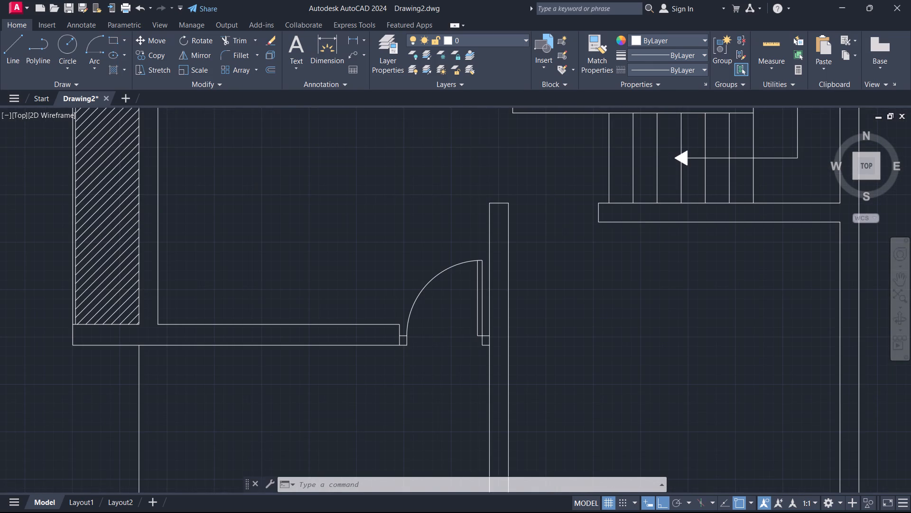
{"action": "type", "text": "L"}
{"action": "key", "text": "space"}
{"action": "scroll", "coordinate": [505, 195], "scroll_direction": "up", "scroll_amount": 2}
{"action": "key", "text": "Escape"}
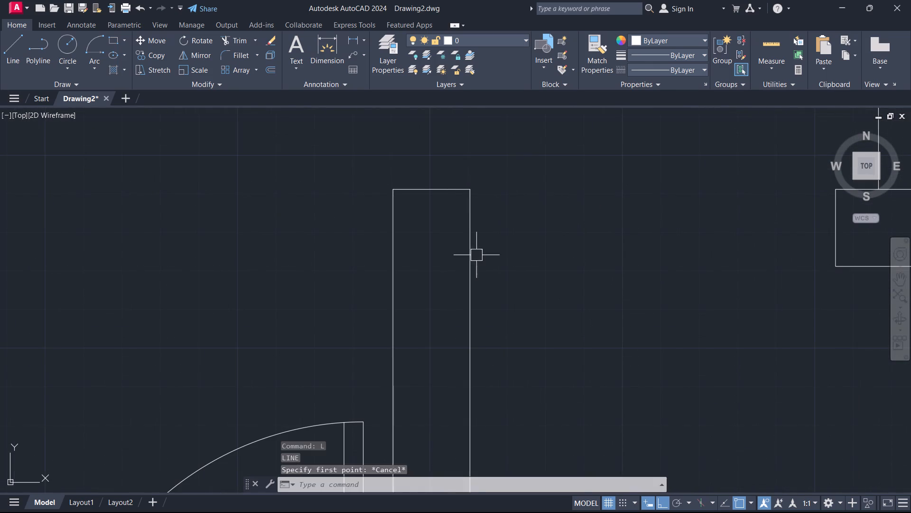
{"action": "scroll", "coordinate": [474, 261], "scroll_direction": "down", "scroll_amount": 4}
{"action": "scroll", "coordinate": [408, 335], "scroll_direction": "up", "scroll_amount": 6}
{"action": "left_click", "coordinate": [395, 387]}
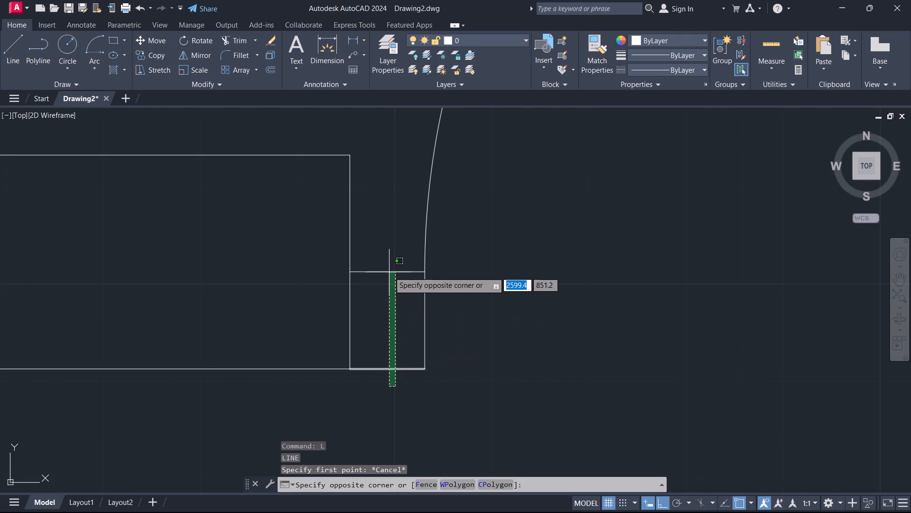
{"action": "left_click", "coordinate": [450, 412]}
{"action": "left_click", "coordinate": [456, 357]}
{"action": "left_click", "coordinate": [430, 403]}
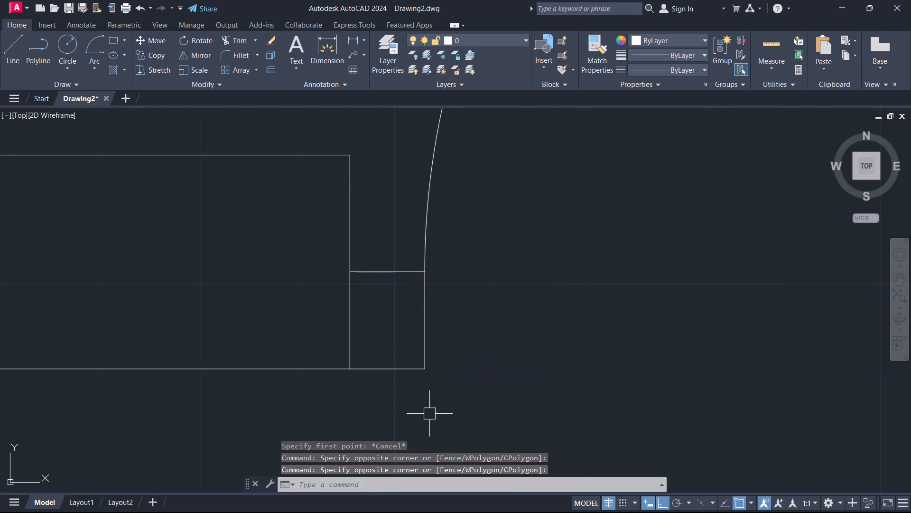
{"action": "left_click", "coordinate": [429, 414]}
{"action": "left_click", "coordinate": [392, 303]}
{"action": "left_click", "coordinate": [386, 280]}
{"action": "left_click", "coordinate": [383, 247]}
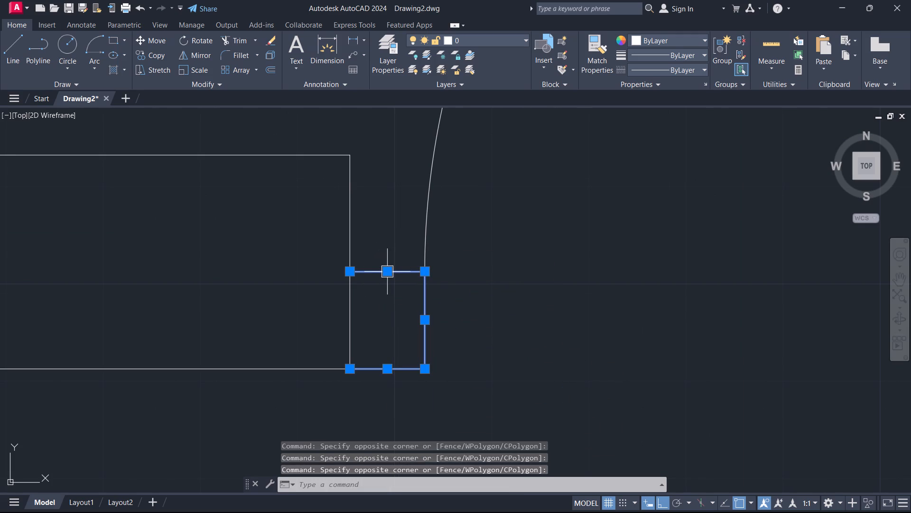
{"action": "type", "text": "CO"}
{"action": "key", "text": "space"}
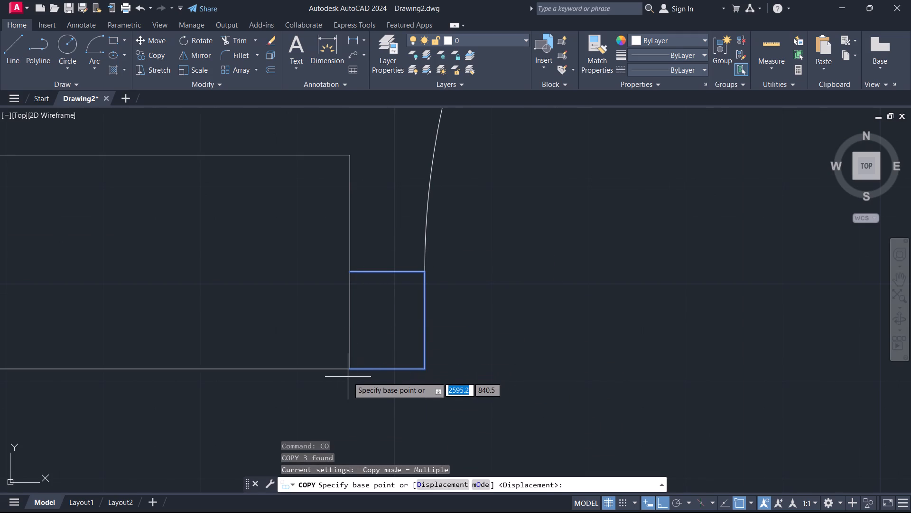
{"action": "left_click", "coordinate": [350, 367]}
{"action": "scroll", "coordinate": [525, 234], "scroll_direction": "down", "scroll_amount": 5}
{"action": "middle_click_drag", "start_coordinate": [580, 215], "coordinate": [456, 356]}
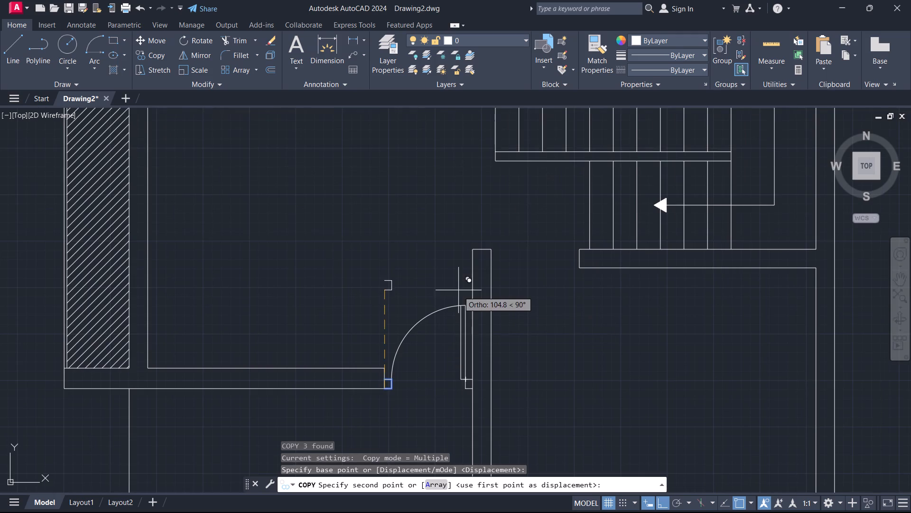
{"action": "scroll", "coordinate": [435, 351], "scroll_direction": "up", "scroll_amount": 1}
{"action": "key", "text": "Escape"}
Copy the three-line door jamb from the lower horizontal wall's end to the top corner of the vertical wall beside the staircase.
{"action": "scroll", "coordinate": [397, 416], "scroll_direction": "up", "scroll_amount": 1}
{"action": "middle_click_drag", "start_coordinate": [364, 398], "coordinate": [409, 259]}
{"action": "scroll", "coordinate": [390, 276], "scroll_direction": "up", "scroll_amount": 1}
{"action": "left_click", "coordinate": [325, 235]}
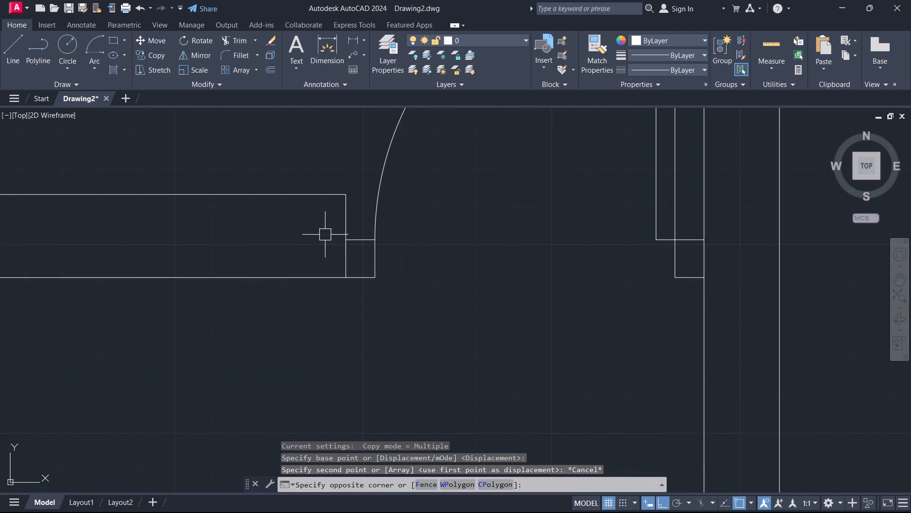
{"action": "left_click", "coordinate": [391, 310]}
{"action": "type", "text": "CO"}
{"action": "key", "text": "space"}
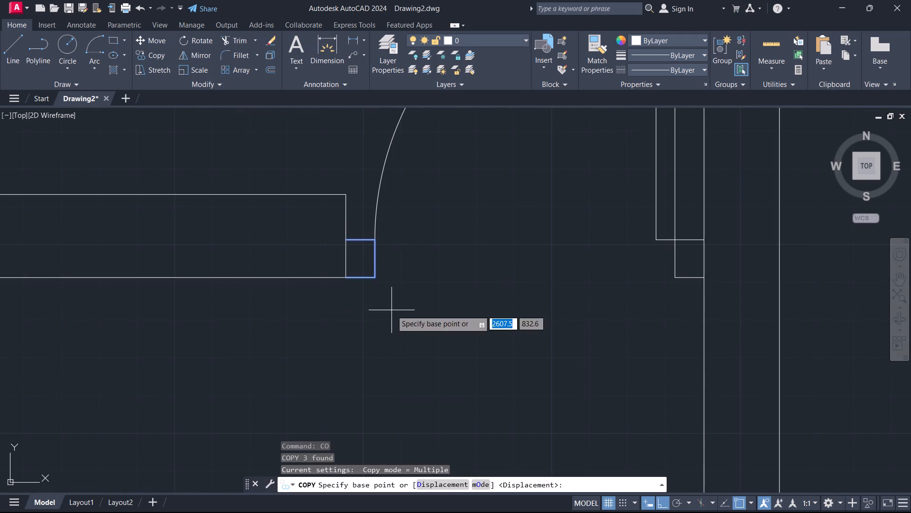
{"action": "left_click", "coordinate": [341, 241]}
{"action": "middle_click_drag", "start_coordinate": [475, 245], "coordinate": [421, 409]}
{"action": "scroll", "coordinate": [475, 245], "scroll_direction": "down", "scroll_amount": 1}
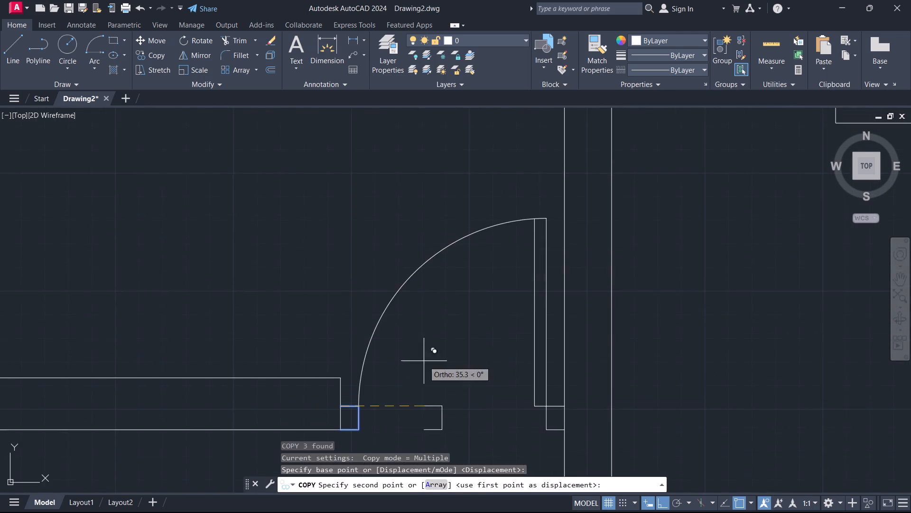
{"action": "scroll", "coordinate": [517, 226], "scroll_direction": "down", "scroll_amount": 1}
{"action": "middle_click_drag", "start_coordinate": [518, 223], "coordinate": [439, 350]}
{"action": "scroll", "coordinate": [501, 284], "scroll_direction": "up", "scroll_amount": 3}
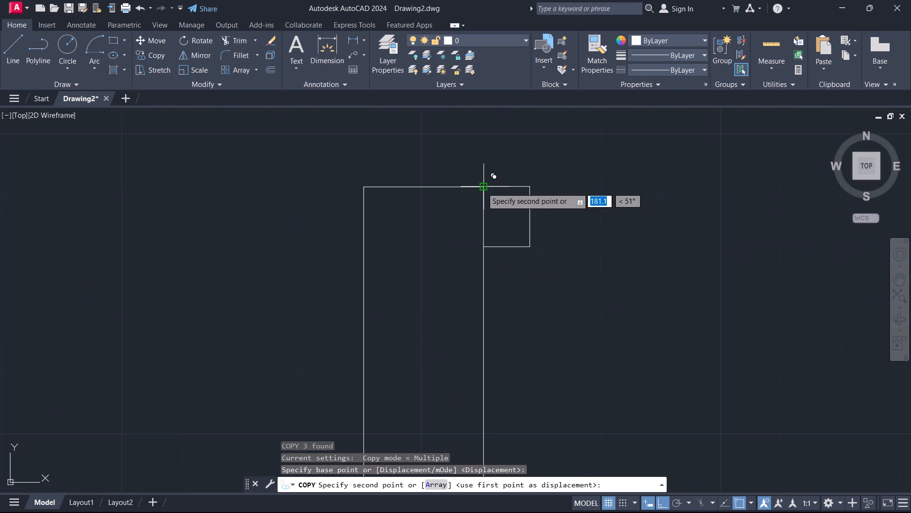
{"action": "left_click", "coordinate": [482, 188]}
{"action": "key", "text": "Escape"}
Copy the new jamb straight across the opening to the end of the wall below the staircase.
{"action": "scroll", "coordinate": [482, 189], "scroll_direction": "down", "scroll_amount": 4}
{"action": "middle_click_drag", "start_coordinate": [509, 238], "coordinate": [488, 204]}
{"action": "scroll", "coordinate": [490, 203], "scroll_direction": "up", "scroll_amount": 3}
{"action": "middle_click_drag", "start_coordinate": [481, 181], "coordinate": [490, 257]}
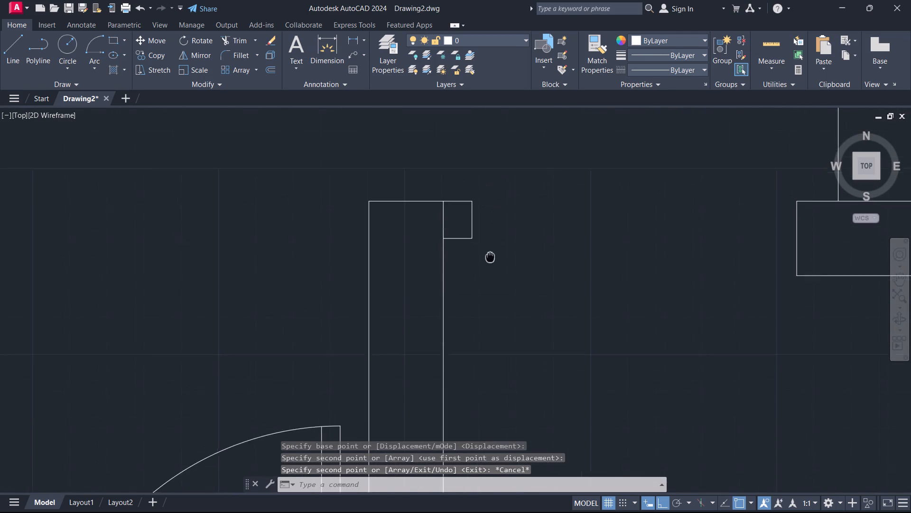
{"action": "middle_click_drag", "start_coordinate": [490, 257], "coordinate": [490, 263]}
{"action": "scroll", "coordinate": [490, 263], "scroll_direction": "up", "scroll_amount": 1}
{"action": "left_click_drag", "start_coordinate": [492, 263], "coordinate": [483, 247]}
{"action": "left_click", "coordinate": [451, 162]}
{"action": "key", "text": "c"}
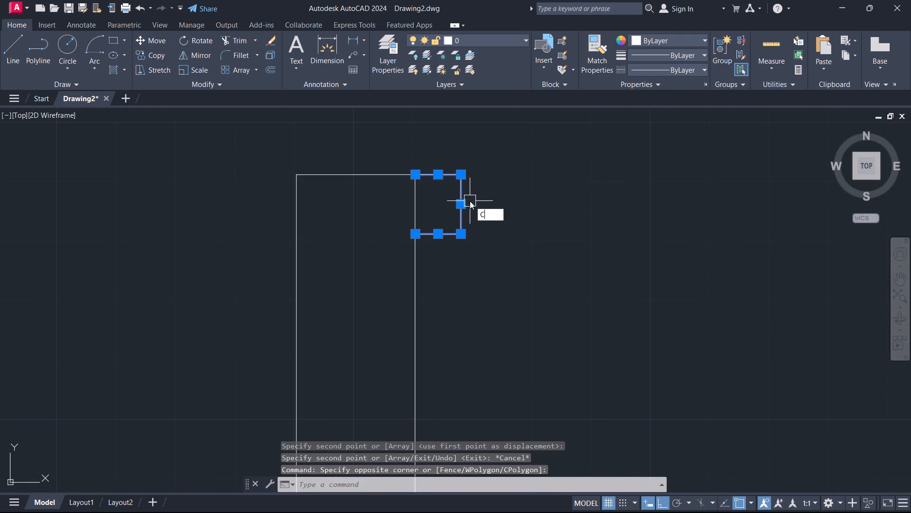
{"action": "key", "text": "o"}
{"action": "key", "text": "space"}
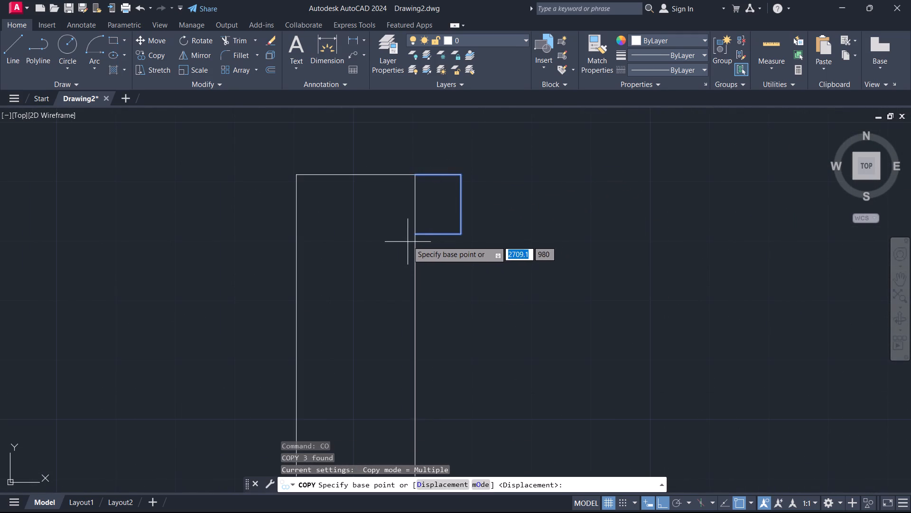
{"action": "left_click", "coordinate": [413, 234]}
{"action": "middle_click_drag", "start_coordinate": [575, 234], "coordinate": [197, 230]}
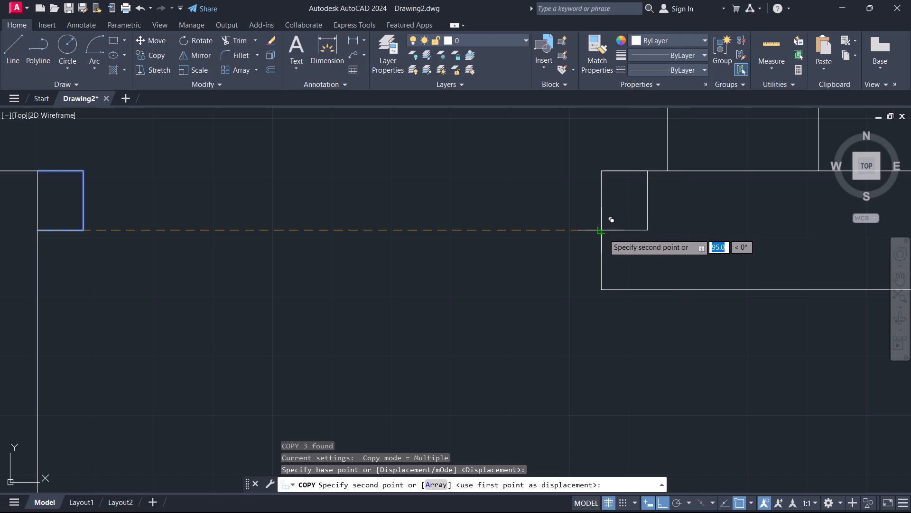
{"action": "left_click", "coordinate": [603, 228]}
{"action": "key", "text": "Escape"}
Mirror the copied jamb about the stair wall's end face into the opening, erasing the source objects.
{"action": "left_click", "coordinate": [597, 154]}
{"action": "left_click", "coordinate": [660, 252]}
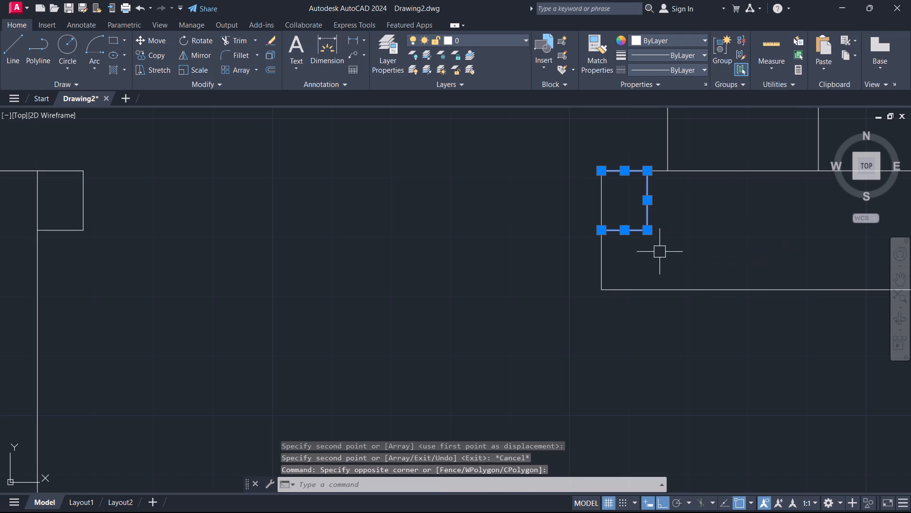
{"action": "type", "text": "MI"}
{"action": "key", "text": "space"}
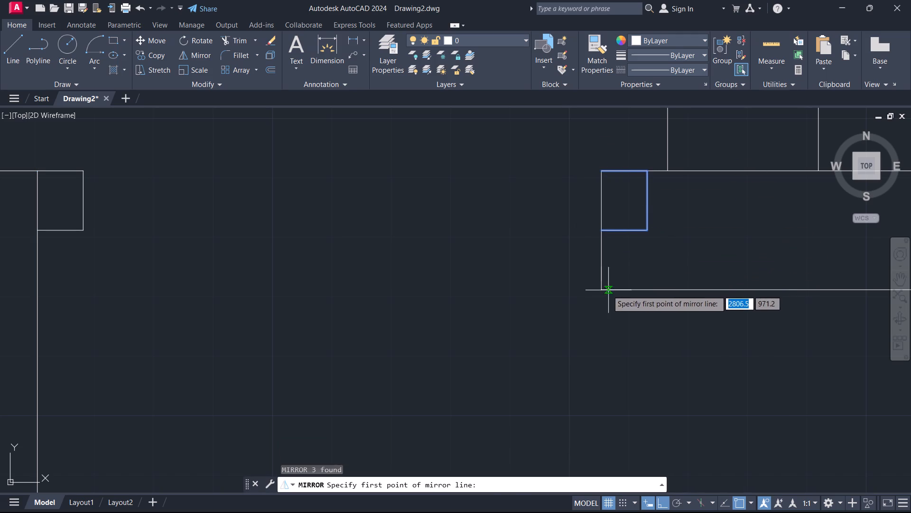
{"action": "left_click", "coordinate": [604, 290]}
{"action": "left_click", "coordinate": [598, 171]}
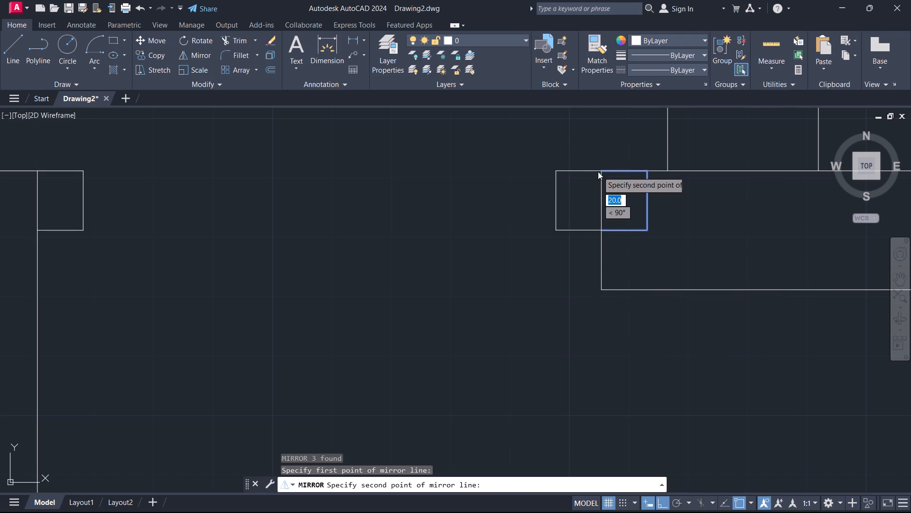
{"action": "left_click_drag", "start_coordinate": [620, 206], "coordinate": [598, 171]}
{"action": "key", "text": "Escape"}
Draw a horizontal line across the opening between the lower inner corners of the two jambs.
{"action": "scroll", "coordinate": [583, 202], "scroll_direction": "down", "scroll_amount": 2}
{"action": "middle_click_drag", "start_coordinate": [576, 204], "coordinate": [576, 204]}
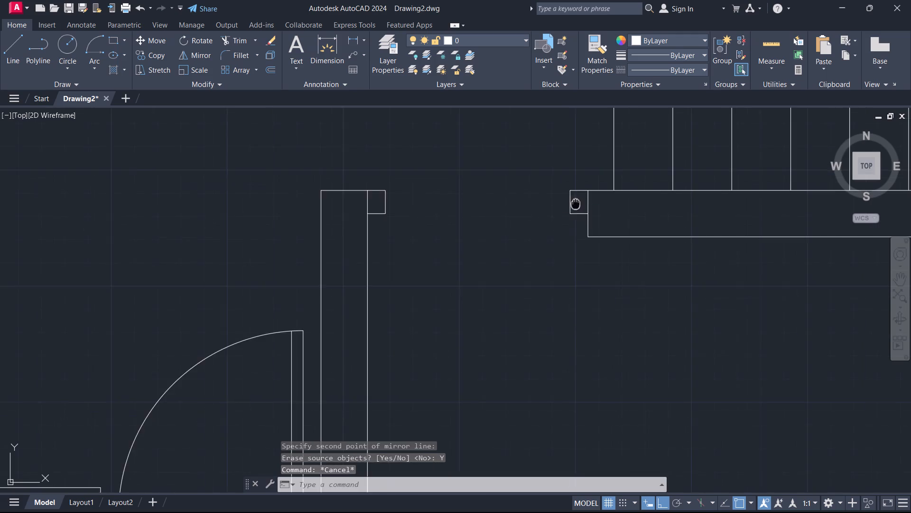
{"action": "middle_click_drag", "start_coordinate": [576, 204], "coordinate": [634, 189]}
{"action": "type", "text": "L"}
{"action": "key", "text": "space"}
{"action": "scroll", "coordinate": [630, 207], "scroll_direction": "up", "scroll_amount": 1}
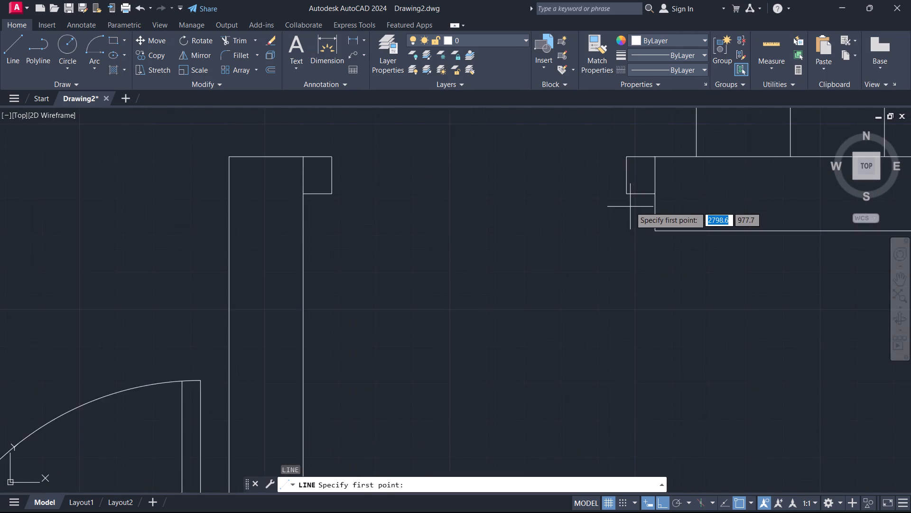
{"action": "scroll", "coordinate": [631, 206], "scroll_direction": "up", "scroll_amount": 2}
{"action": "left_click", "coordinate": [618, 178]}
{"action": "middle_click_drag", "start_coordinate": [509, 178], "coordinate": [910, 283]}
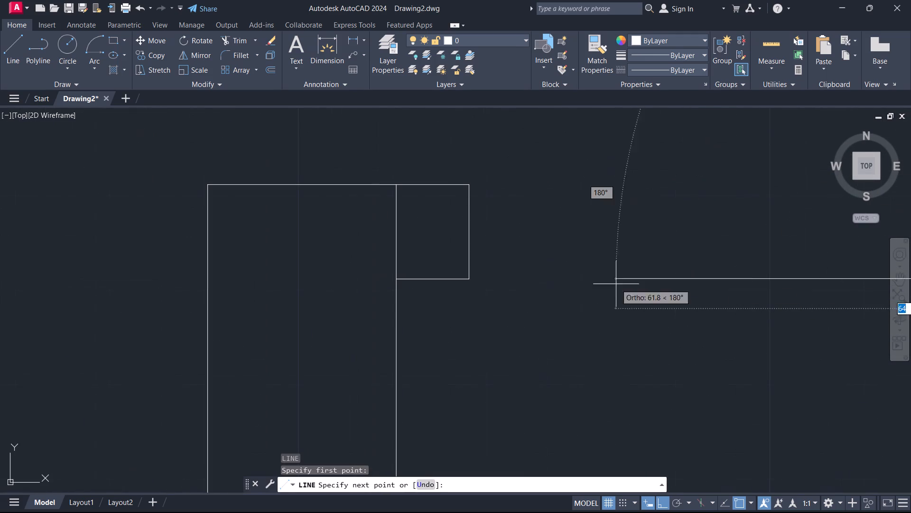
{"action": "left_click", "coordinate": [470, 279]}
{"action": "key", "text": "Escape"}
Offset the line across the opening 5 cm upward to form the door leaf's second line.
{"action": "scroll", "coordinate": [472, 279], "scroll_direction": "down", "scroll_amount": 2}
{"action": "middle_click_drag", "start_coordinate": [474, 277], "coordinate": [320, 231]}
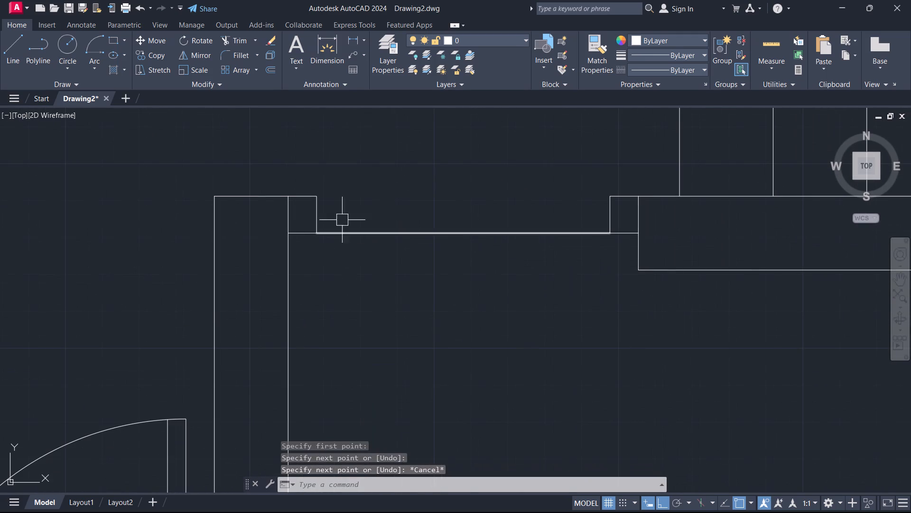
{"action": "type", "text": "O"}
{"action": "key", "text": "space"}
{"action": "type", "text": "10"}
{"action": "key", "text": "BackSpace"}
{"action": "key", "text": "BackSpace"}
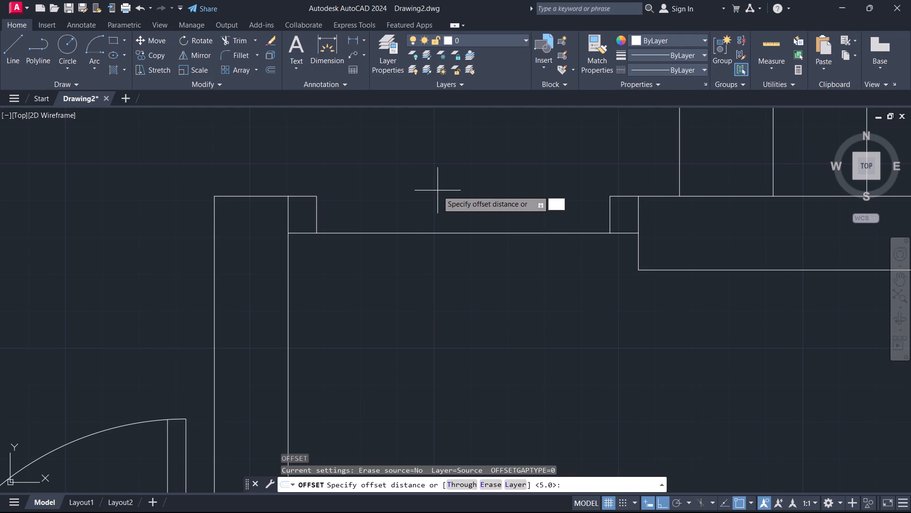
{"action": "key", "text": "5"}
{"action": "key", "text": "Return"}
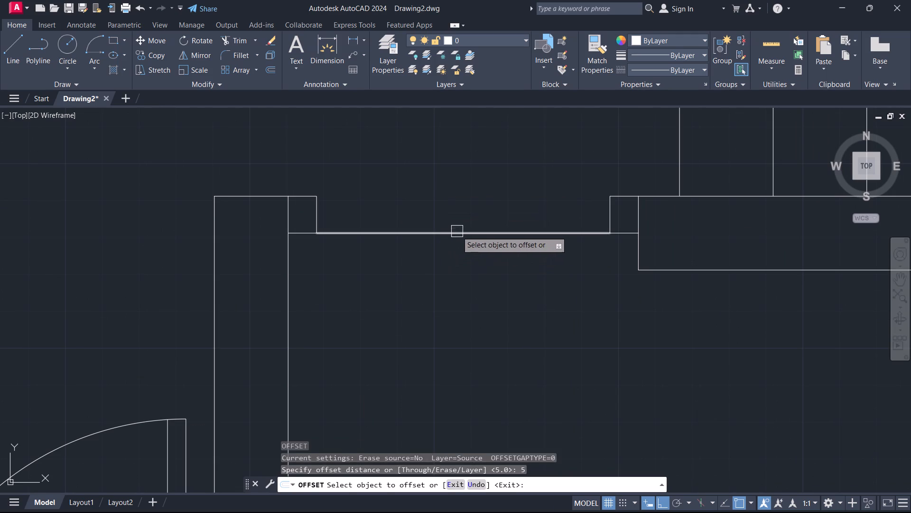
{"action": "left_click", "coordinate": [457, 231]}
{"action": "left_click", "coordinate": [462, 205]}
{"action": "key", "text": "Escape"}
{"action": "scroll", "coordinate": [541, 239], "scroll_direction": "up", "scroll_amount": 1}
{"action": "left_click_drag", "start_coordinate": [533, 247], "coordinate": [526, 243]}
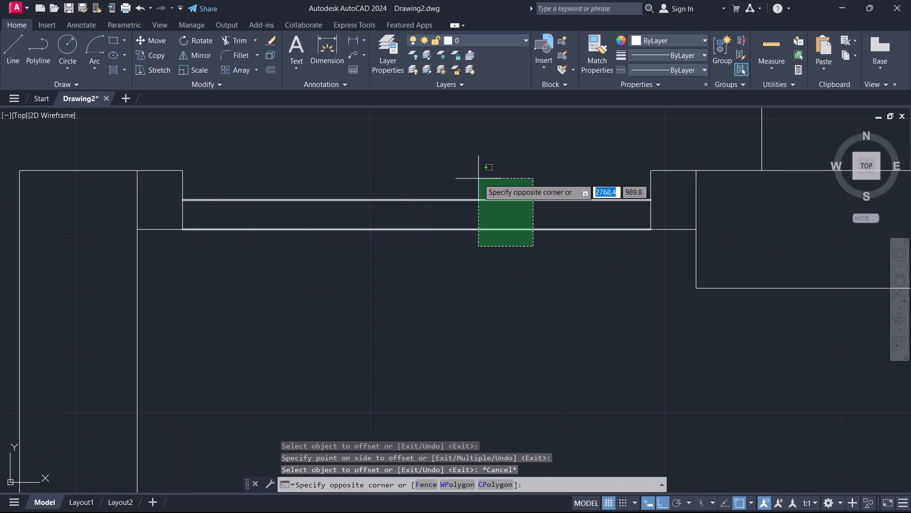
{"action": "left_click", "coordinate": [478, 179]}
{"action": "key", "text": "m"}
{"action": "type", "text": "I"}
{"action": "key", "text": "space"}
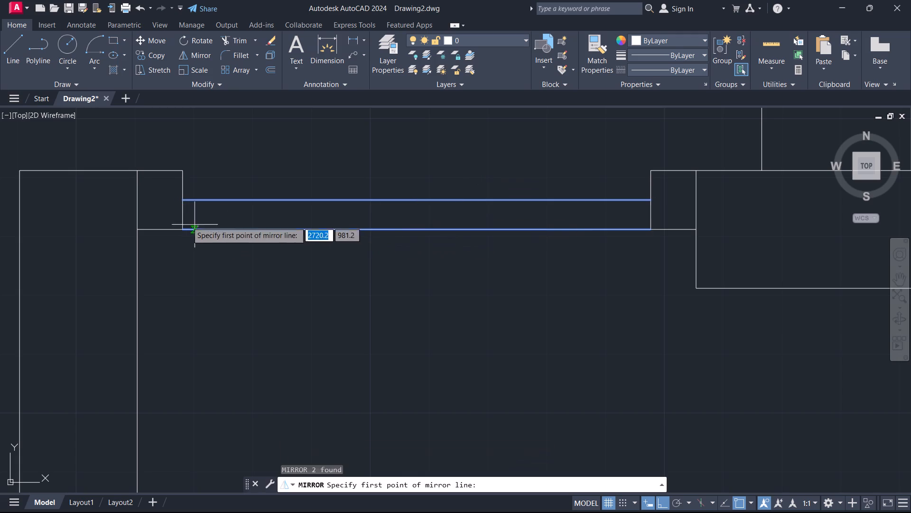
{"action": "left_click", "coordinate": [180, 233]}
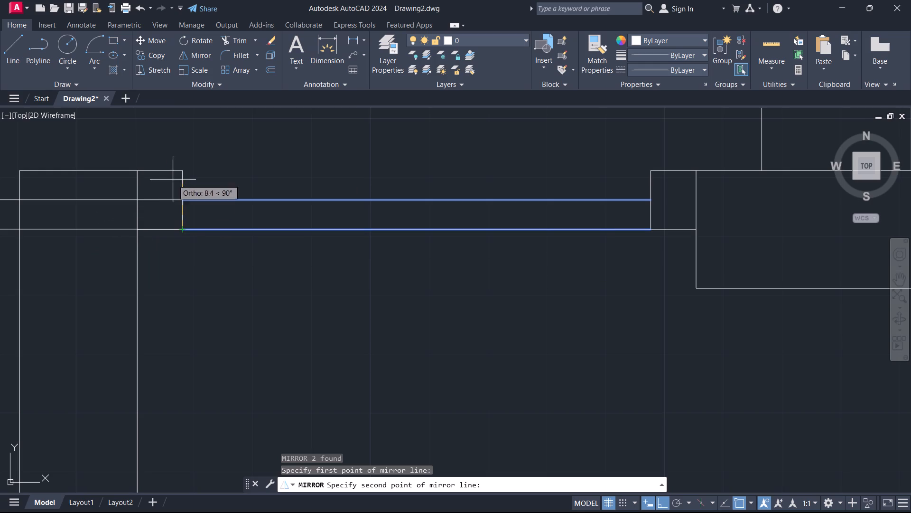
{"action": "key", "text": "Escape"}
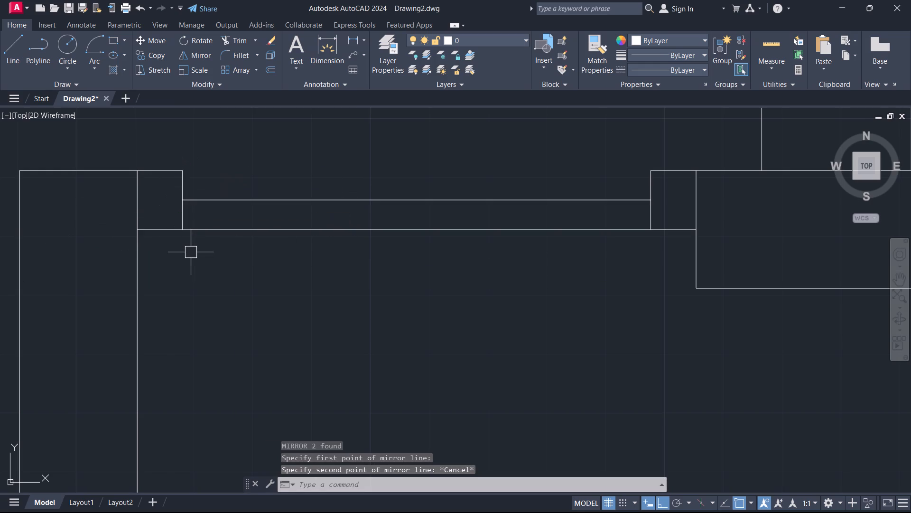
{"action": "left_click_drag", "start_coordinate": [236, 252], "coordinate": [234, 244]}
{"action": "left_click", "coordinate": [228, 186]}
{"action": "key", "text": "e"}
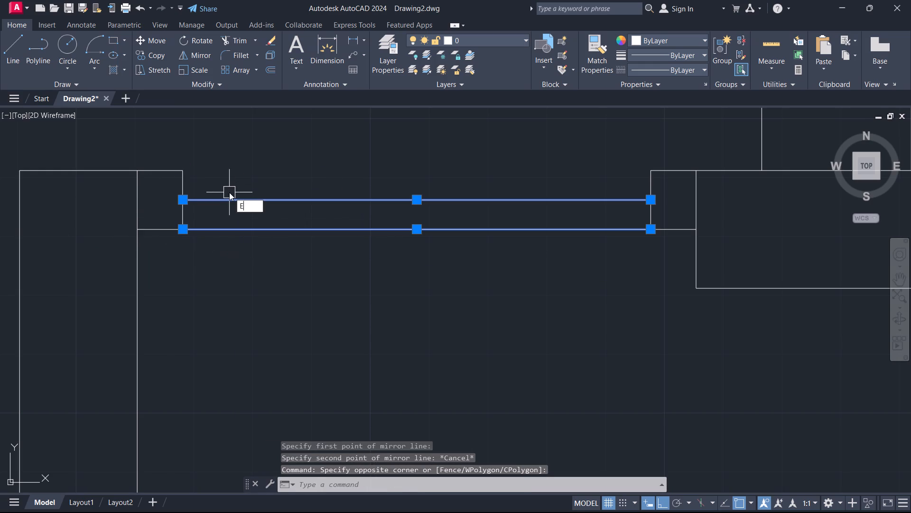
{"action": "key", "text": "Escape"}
Rotate the two door-leaf lines about the left jamb's lower inner corner so that they point straight down.
{"action": "left_click_drag", "start_coordinate": [268, 251], "coordinate": [263, 248]}
{"action": "left_click", "coordinate": [252, 190]}
{"action": "type", "text": "RO"}
{"action": "key", "text": "space"}
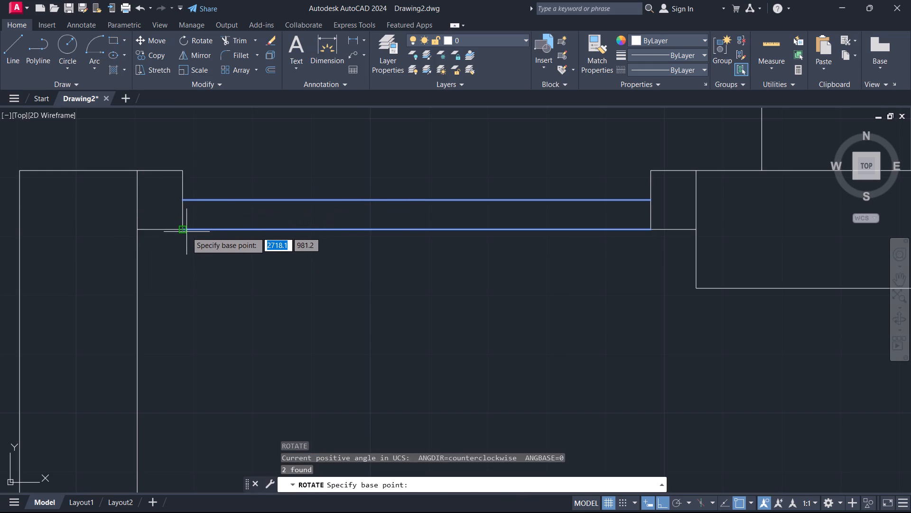
{"action": "left_click", "coordinate": [186, 232]}
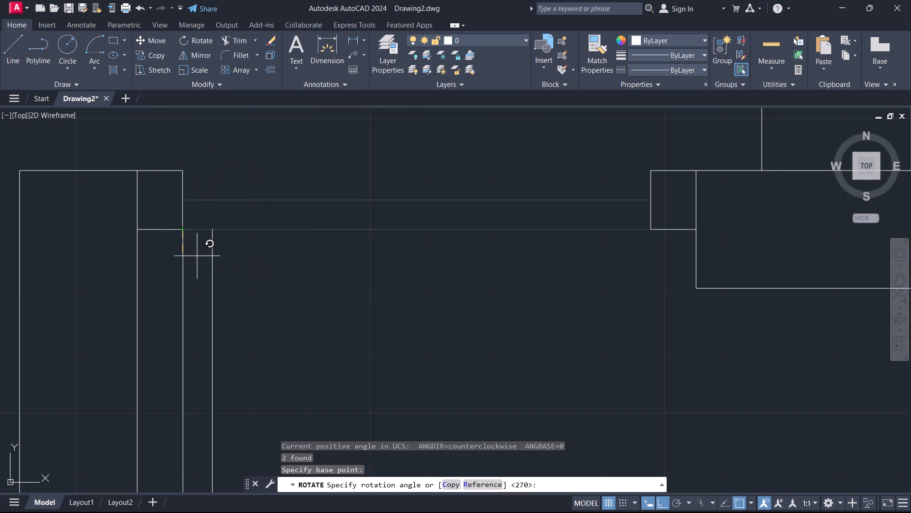
{"action": "left_click", "coordinate": [197, 256]}
{"action": "scroll", "coordinate": [197, 256], "scroll_direction": "down", "scroll_amount": 3}
{"action": "middle_click_drag", "start_coordinate": [197, 256], "coordinate": [284, 146]}
{"action": "scroll", "coordinate": [284, 146], "scroll_direction": "up", "scroll_amount": 1}
{"action": "key", "text": "Escape"}
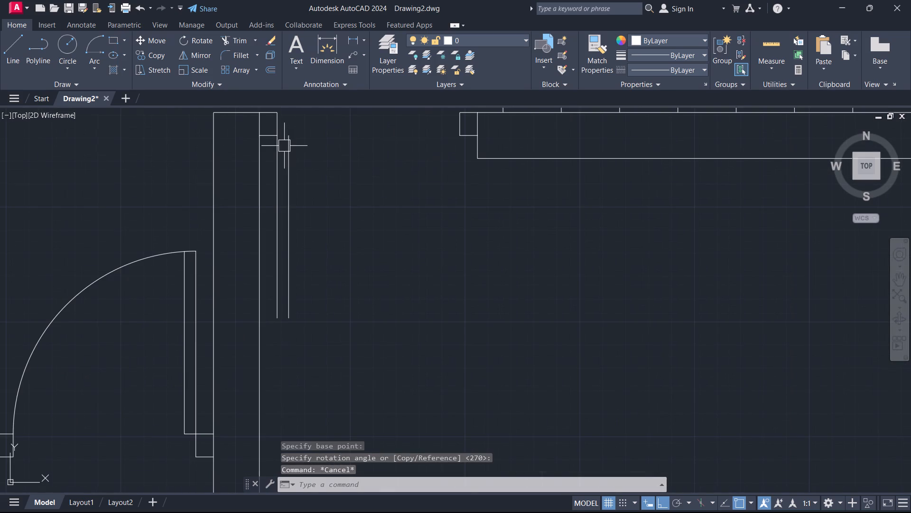
Close the top end of the door leaf with a short line from the jamb corner to the leaf's outer line.
{"action": "scroll", "coordinate": [286, 166], "scroll_direction": "up", "scroll_amount": 1}
{"action": "key", "text": "l"}
{"action": "key", "text": "space"}
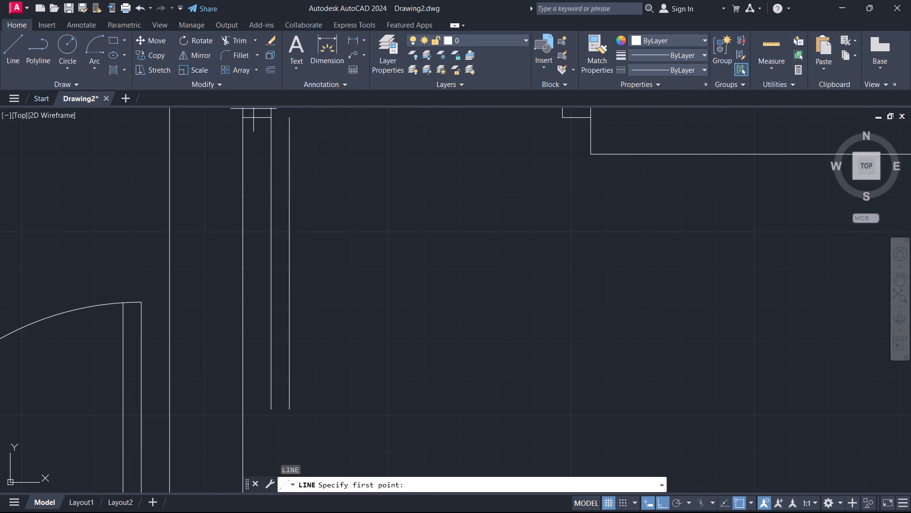
{"action": "left_click", "coordinate": [275, 120]}
{"action": "left_click", "coordinate": [294, 119]}
{"action": "key", "text": "Escape"}
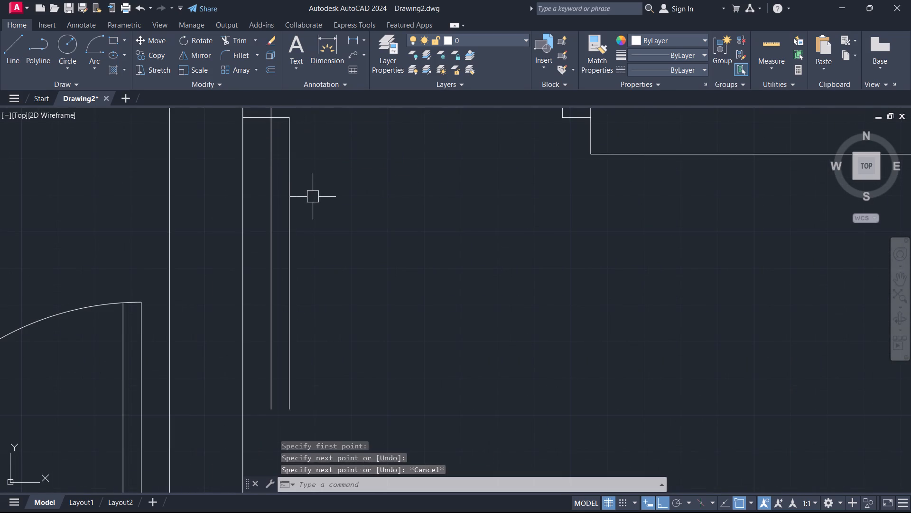
Draw the door swing as a start-center-end arc from the leaf's lower inner end to the opposite jamb, centred on the hinge corner.
{"action": "left_click", "coordinate": [93, 66]}
{"action": "left_click", "coordinate": [117, 119]}
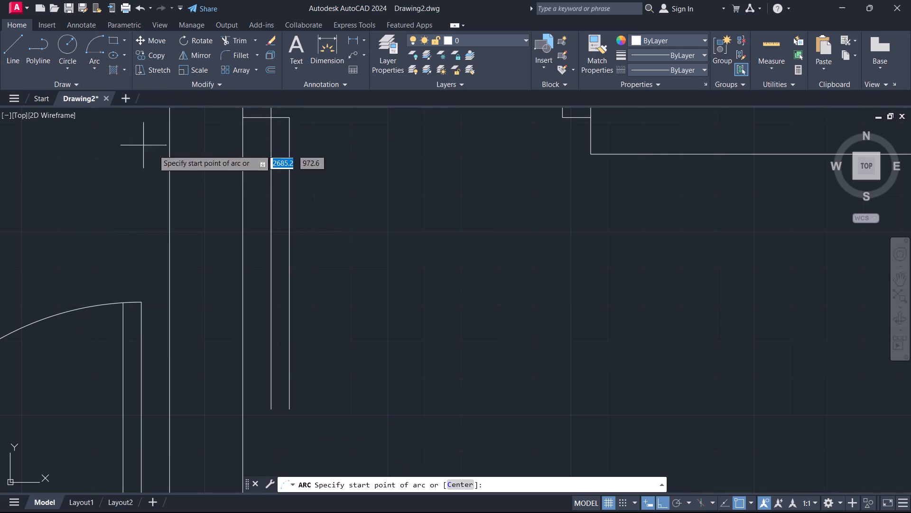
{"action": "scroll", "coordinate": [302, 178], "scroll_direction": "down", "scroll_amount": 2}
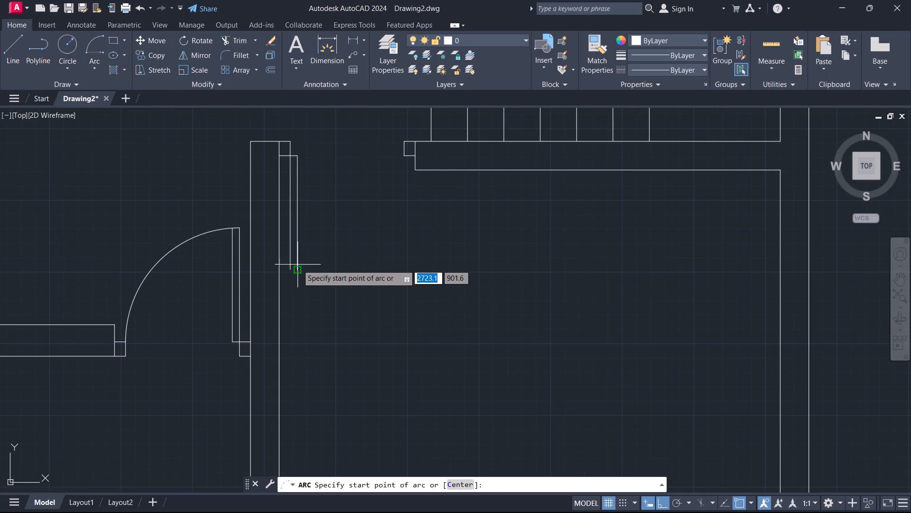
{"action": "scroll", "coordinate": [293, 270], "scroll_direction": "up", "scroll_amount": 2}
{"action": "scroll", "coordinate": [348, 241], "scroll_direction": "down", "scroll_amount": 2}
{"action": "middle_click_drag", "start_coordinate": [349, 239], "coordinate": [326, 312]}
{"action": "scroll", "coordinate": [372, 228], "scroll_direction": "up", "scroll_amount": 1}
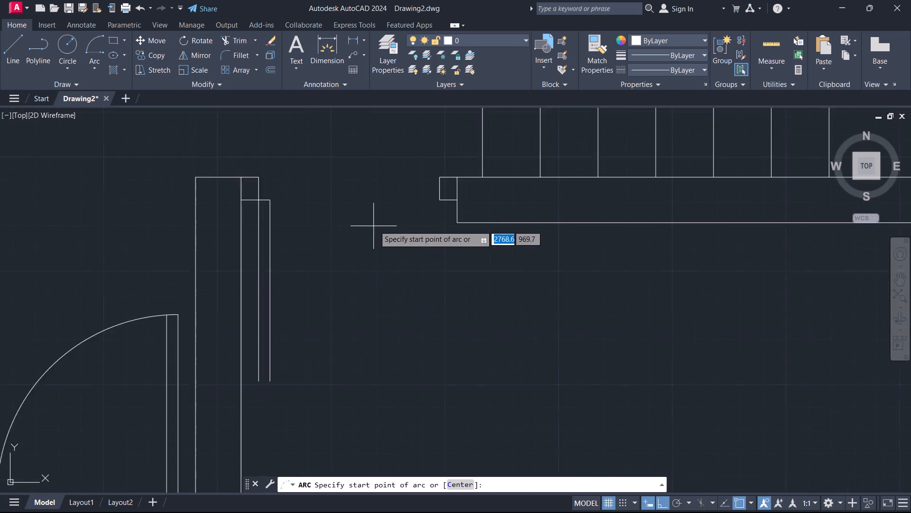
{"action": "scroll", "coordinate": [374, 226], "scroll_direction": "up", "scroll_amount": 1}
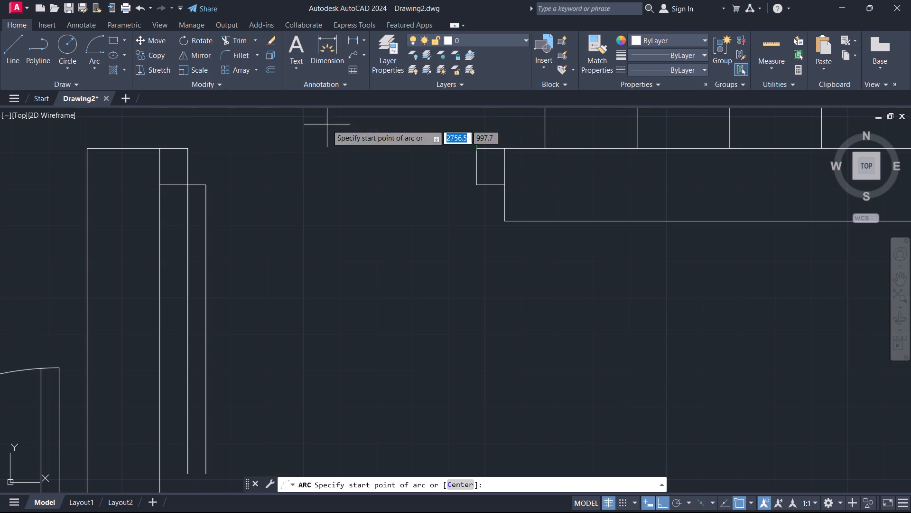
{"action": "middle_click_drag", "start_coordinate": [274, 314], "coordinate": [325, 186]}
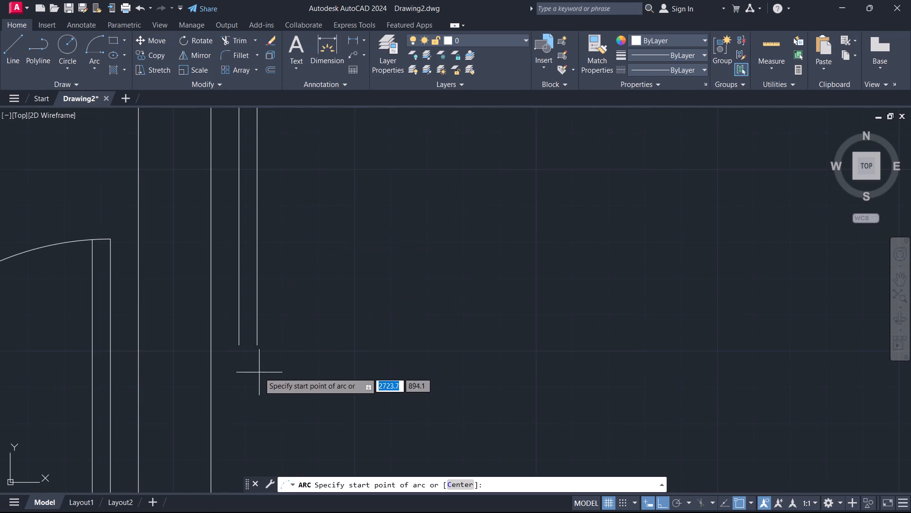
{"action": "left_click", "coordinate": [238, 347]}
{"action": "scroll", "coordinate": [247, 239], "scroll_direction": "down", "scroll_amount": 1}
{"action": "middle_click_drag", "start_coordinate": [247, 239], "coordinate": [262, 381]}
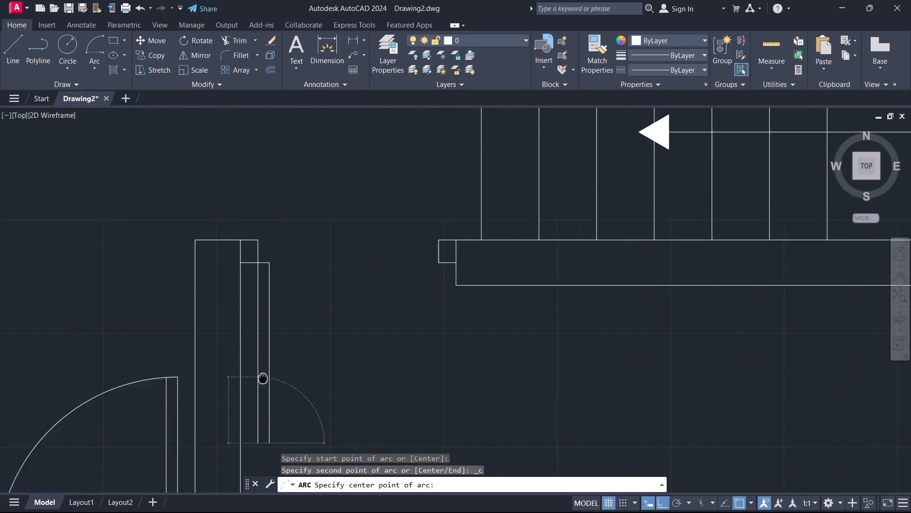
{"action": "middle_click_drag", "start_coordinate": [262, 381], "coordinate": [257, 397]}
{"action": "scroll", "coordinate": [262, 296], "scroll_direction": "up", "scroll_amount": 3}
{"action": "left_click", "coordinate": [219, 245]}
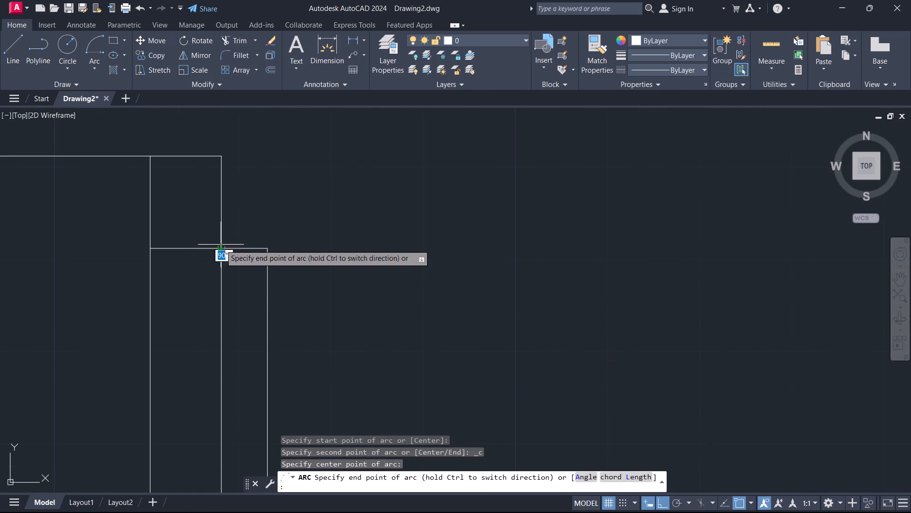
{"action": "scroll", "coordinate": [470, 257], "scroll_direction": "down", "scroll_amount": 3}
{"action": "middle_click_drag", "start_coordinate": [470, 257], "coordinate": [266, 258]}
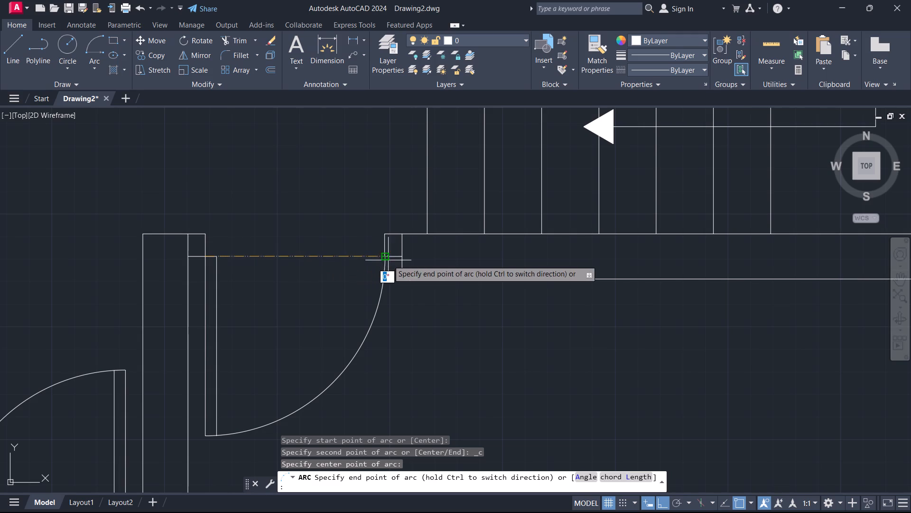
{"action": "left_click", "coordinate": [388, 260]}
{"action": "key", "text": "Escape"}
Trim the stub of the door leaf's outer line that extends below the swing arc.
{"action": "middle_click_drag", "start_coordinate": [357, 291], "coordinate": [504, 125]}
{"action": "scroll", "coordinate": [337, 271], "scroll_direction": "up", "scroll_amount": 5}
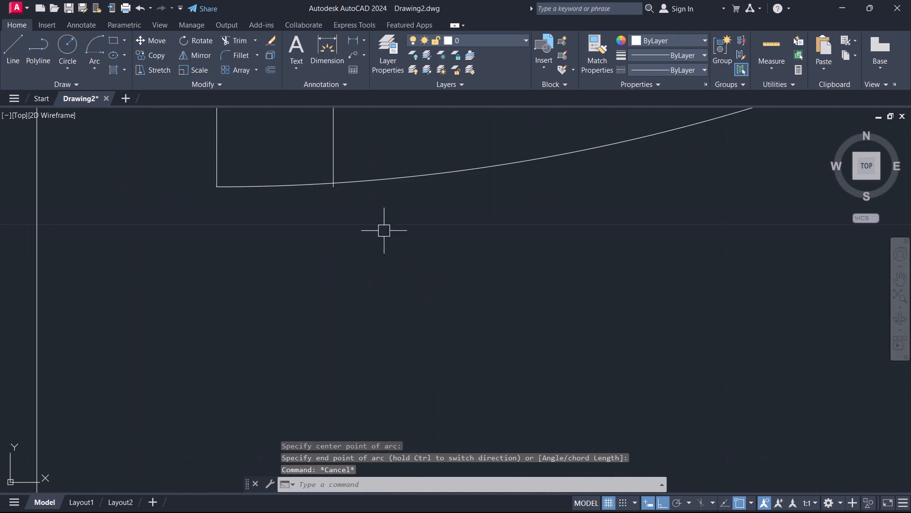
{"action": "scroll", "coordinate": [348, 196], "scroll_direction": "up", "scroll_amount": 3}
{"action": "middle_click_drag", "start_coordinate": [347, 195], "coordinate": [399, 327]}
{"action": "key", "text": "t"}
{"action": "key", "text": "r"}
{"action": "key", "text": "space"}
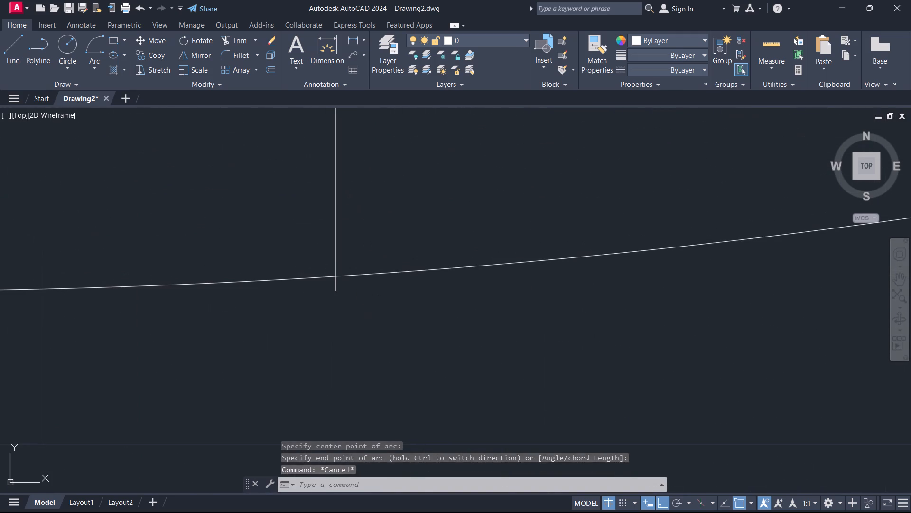
{"action": "left_click", "coordinate": [342, 291]}
{"action": "left_click", "coordinate": [329, 291]}
{"action": "key", "text": "Escape"}
Draw a short line across the left outer wall at the middle of the room above the hatched area.
{"action": "scroll", "coordinate": [329, 293], "scroll_direction": "up", "scroll_amount": 1}
{"action": "scroll", "coordinate": [329, 295], "scroll_direction": "down", "scroll_amount": 9}
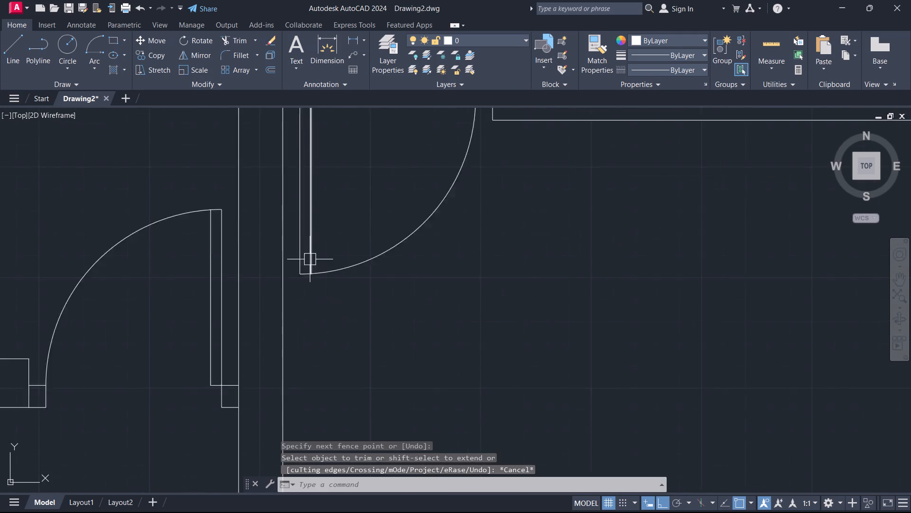
{"action": "scroll", "coordinate": [310, 259], "scroll_direction": "down", "scroll_amount": 2}
{"action": "scroll", "coordinate": [357, 201], "scroll_direction": "down", "scroll_amount": 3}
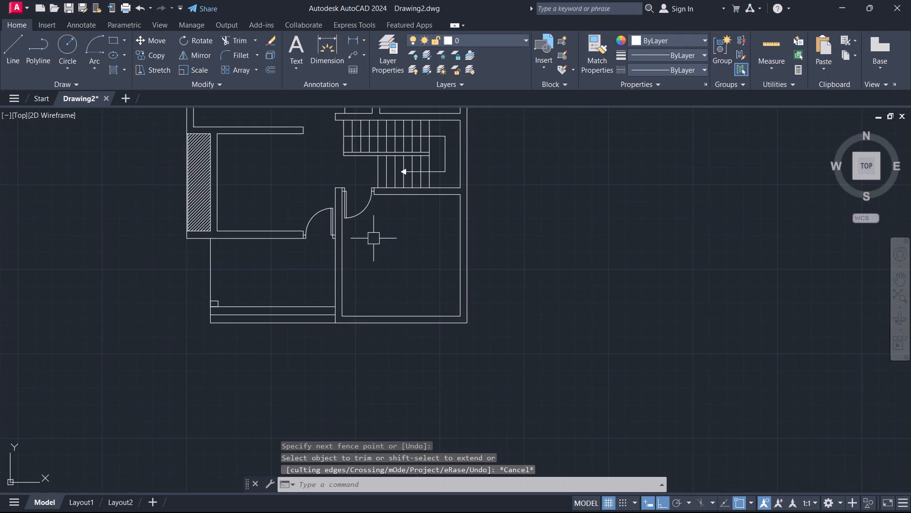
{"action": "middle_click_drag", "start_coordinate": [380, 264], "coordinate": [401, 258]}
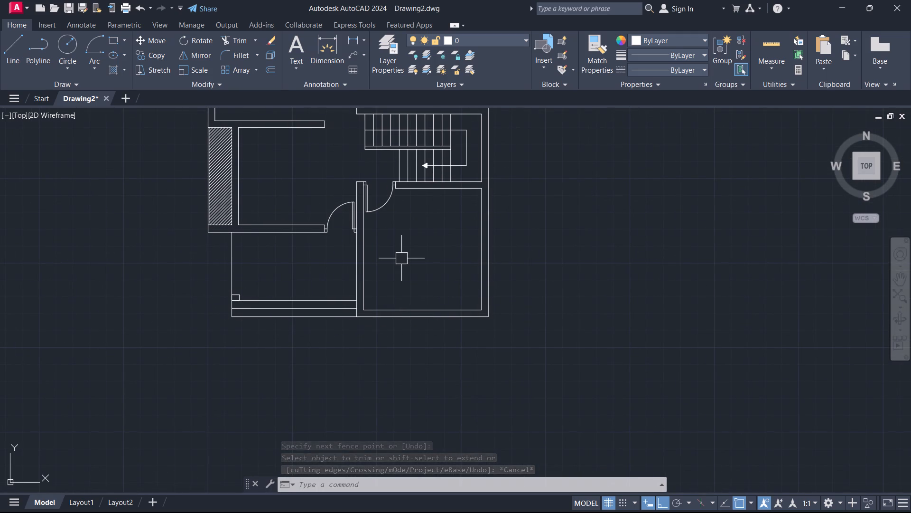
{"action": "middle_click_drag", "start_coordinate": [405, 236], "coordinate": [397, 379]}
{"action": "scroll", "coordinate": [403, 289], "scroll_direction": "down", "scroll_amount": 2}
{"action": "middle_click_drag", "start_coordinate": [403, 289], "coordinate": [457, 303]}
{"action": "scroll", "coordinate": [450, 339], "scroll_direction": "up", "scroll_amount": 1}
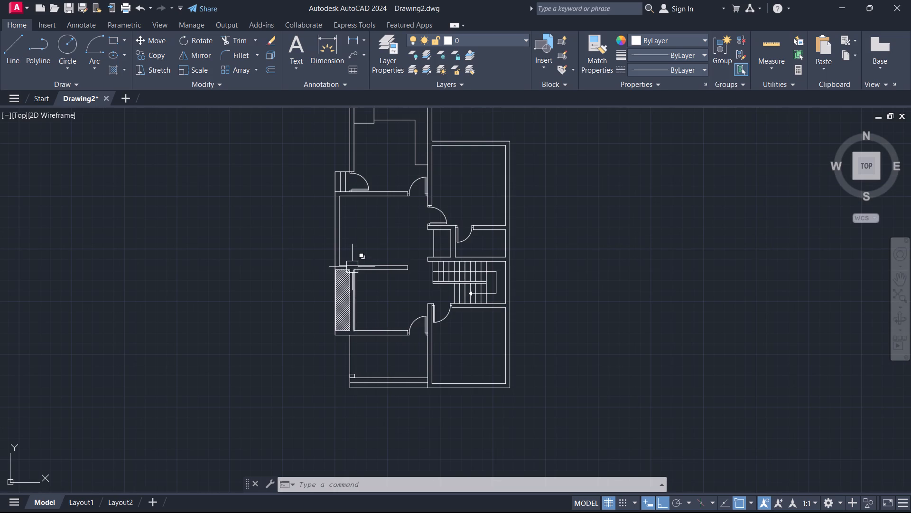
{"action": "scroll", "coordinate": [338, 279], "scroll_direction": "up", "scroll_amount": 1}
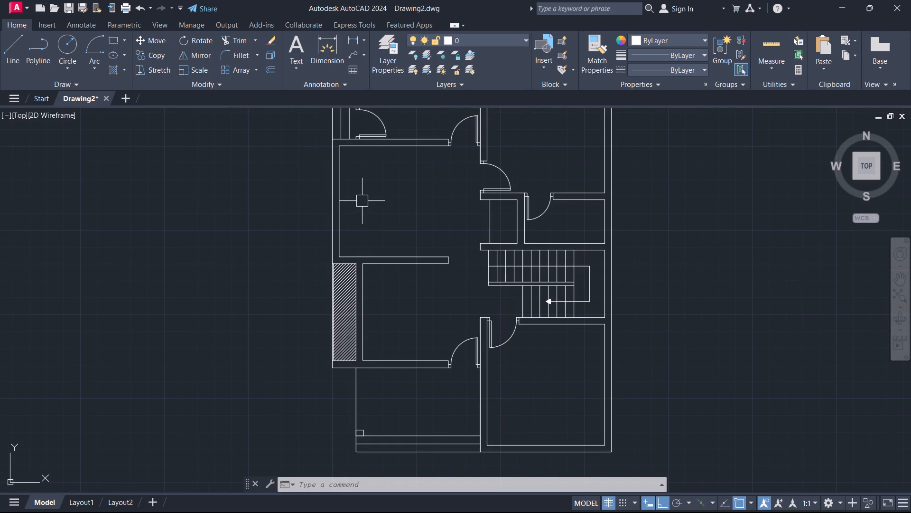
{"action": "middle_click_drag", "start_coordinate": [359, 197], "coordinate": [416, 250]}
{"action": "scroll", "coordinate": [405, 256], "scroll_direction": "up", "scroll_amount": 1}
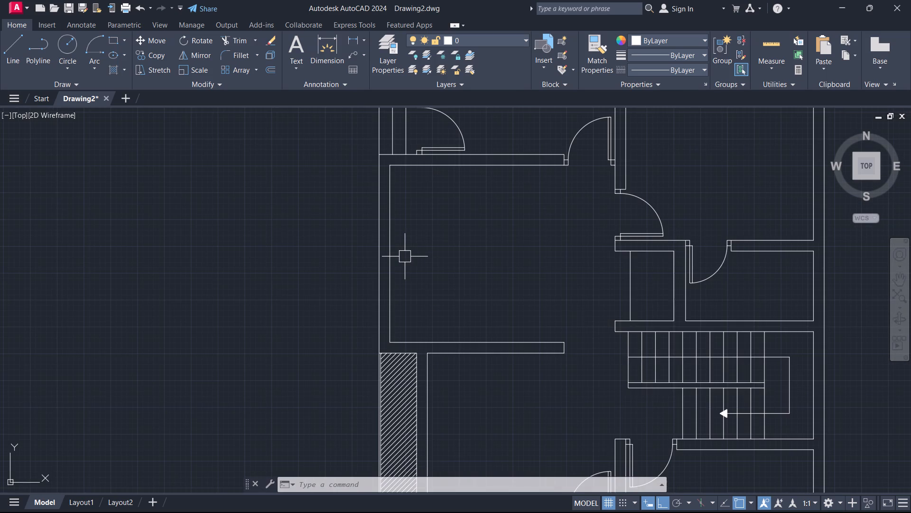
{"action": "key", "text": "l"}
{"action": "key", "text": "space"}
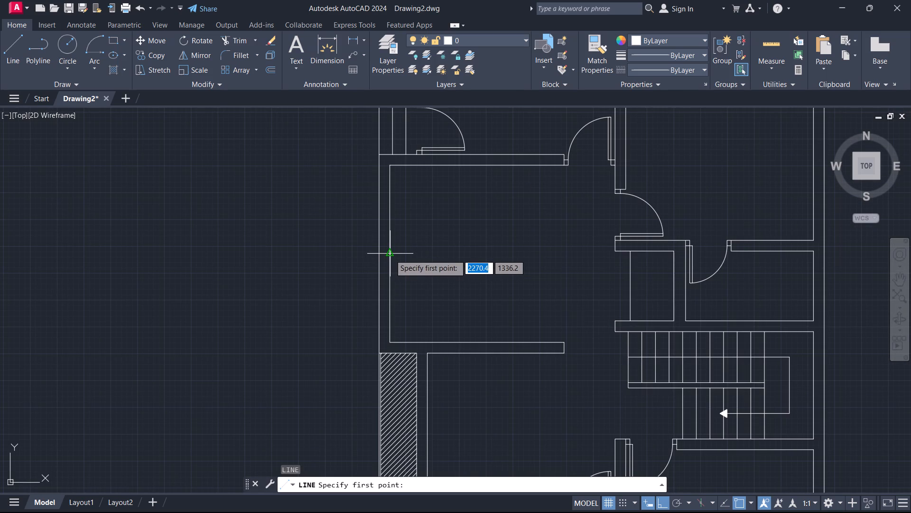
{"action": "left_click", "coordinate": [390, 255]}
{"action": "left_click", "coordinate": [379, 253]}
{"action": "key", "text": "Escape"}
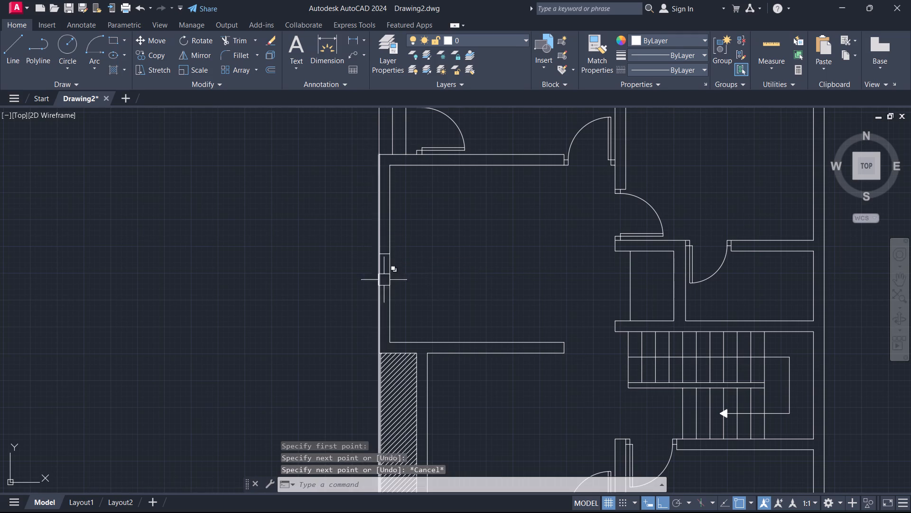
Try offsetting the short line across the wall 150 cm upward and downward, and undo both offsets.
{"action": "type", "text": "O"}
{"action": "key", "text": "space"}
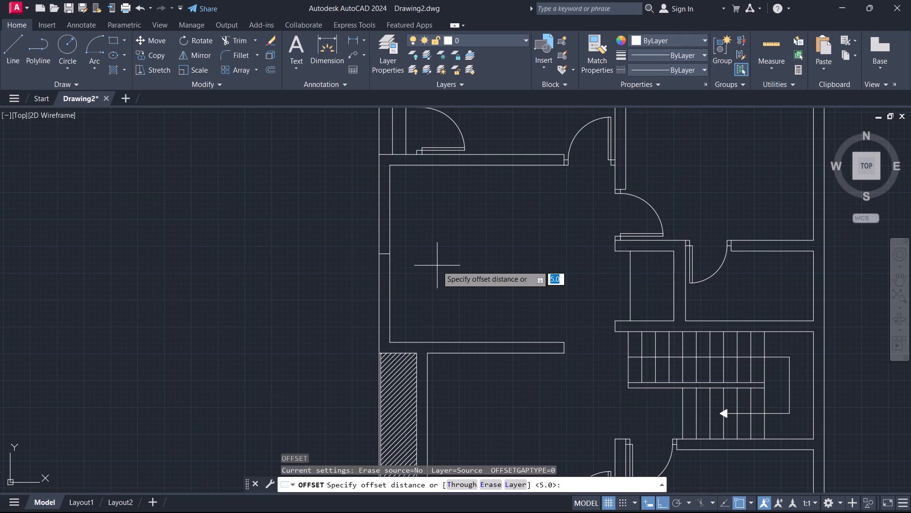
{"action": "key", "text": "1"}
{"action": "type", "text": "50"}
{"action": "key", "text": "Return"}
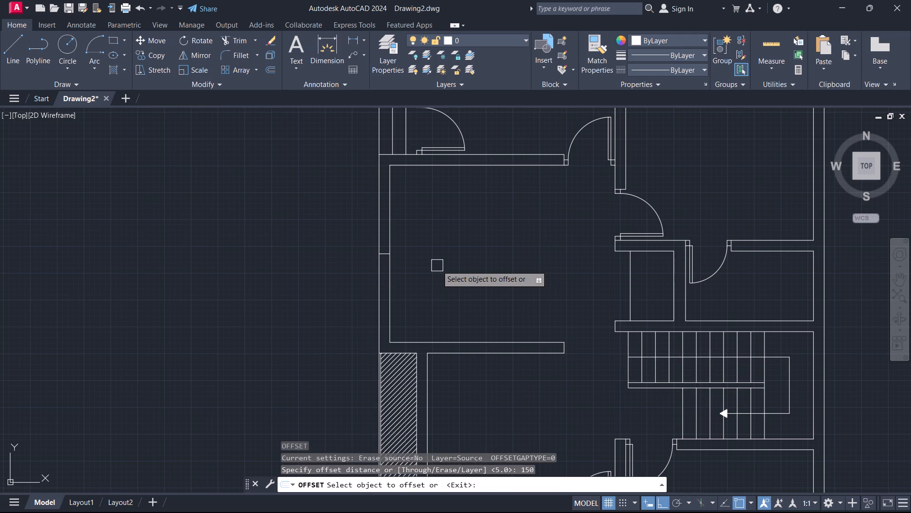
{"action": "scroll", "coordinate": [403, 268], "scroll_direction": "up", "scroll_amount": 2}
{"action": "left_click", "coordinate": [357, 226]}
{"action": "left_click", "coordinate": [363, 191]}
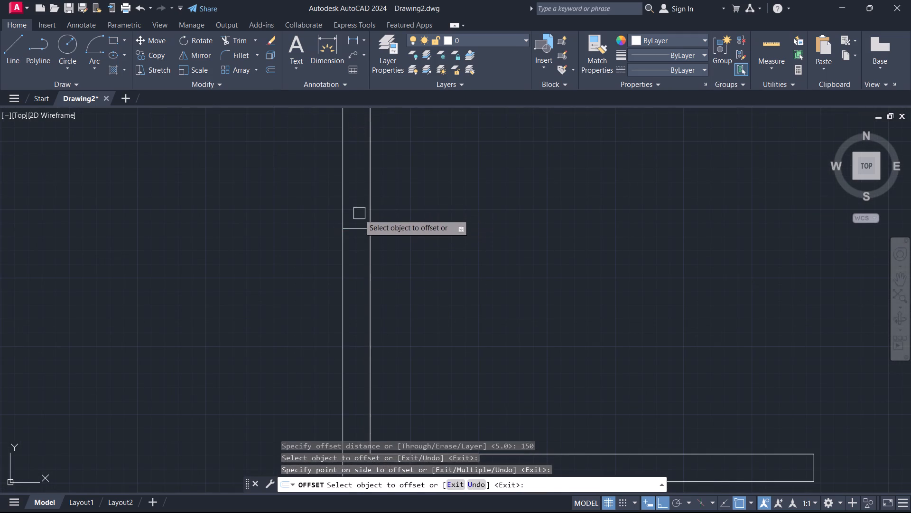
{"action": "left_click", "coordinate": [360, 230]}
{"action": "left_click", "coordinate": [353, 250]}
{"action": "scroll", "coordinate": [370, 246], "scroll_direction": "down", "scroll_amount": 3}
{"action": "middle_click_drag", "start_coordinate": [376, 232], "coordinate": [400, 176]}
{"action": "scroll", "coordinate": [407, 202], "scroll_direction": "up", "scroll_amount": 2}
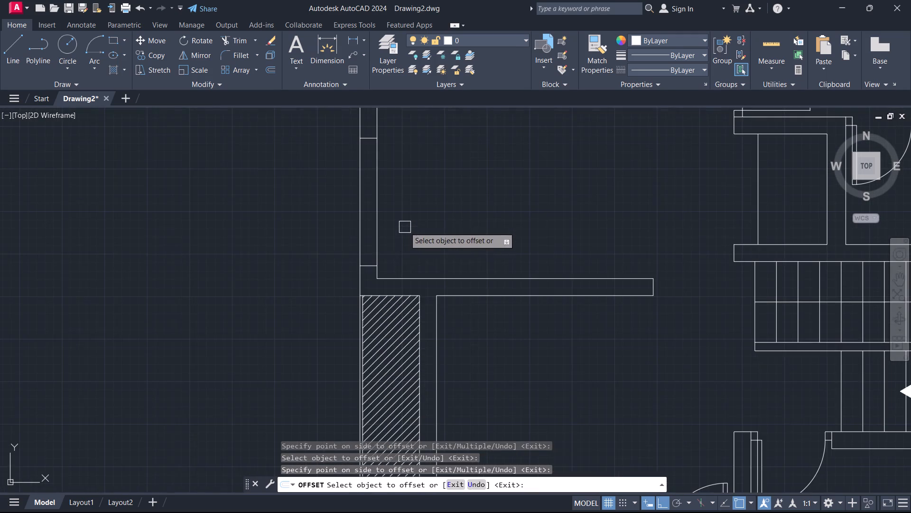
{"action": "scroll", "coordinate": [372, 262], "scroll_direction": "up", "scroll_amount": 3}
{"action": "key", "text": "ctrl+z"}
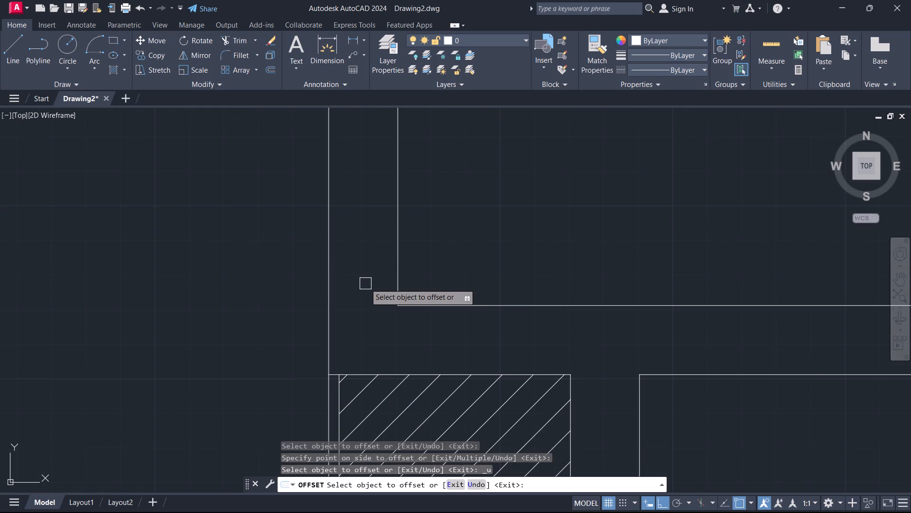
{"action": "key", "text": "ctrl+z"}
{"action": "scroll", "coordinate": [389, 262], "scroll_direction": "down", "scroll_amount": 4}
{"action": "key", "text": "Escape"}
Offset the short line across the left wall 120 cm upward and 120 cm downward to mark the window's ends.
{"action": "type", "text": "O 120"}
{"action": "key", "text": "Return"}
{"action": "scroll", "coordinate": [380, 158], "scroll_direction": "up", "scroll_amount": 3}
{"action": "left_click", "coordinate": [434, 177]}
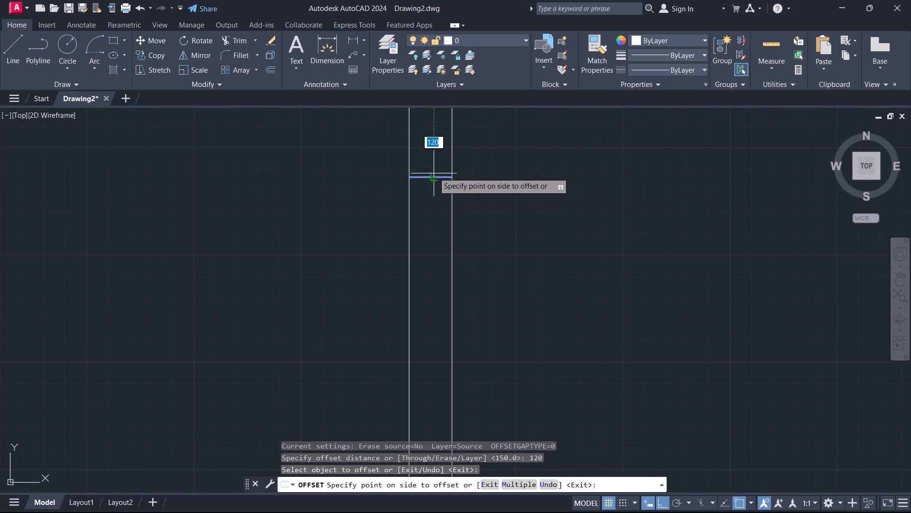
{"action": "left_click", "coordinate": [433, 165]}
{"action": "left_click", "coordinate": [439, 180]}
{"action": "left_click", "coordinate": [435, 230]}
{"action": "scroll", "coordinate": [435, 230], "scroll_direction": "down", "scroll_amount": 3}
{"action": "middle_click_drag", "start_coordinate": [435, 230], "coordinate": [444, 161]}
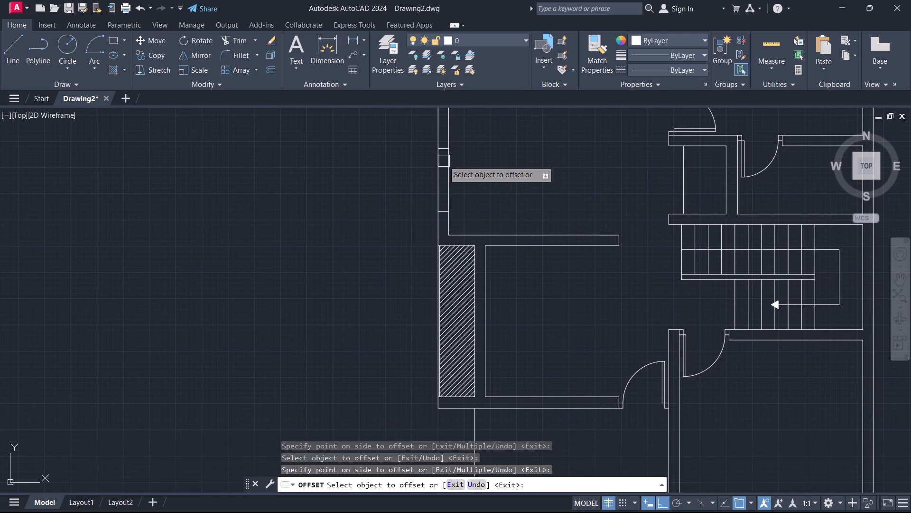
{"action": "scroll", "coordinate": [456, 225], "scroll_direction": "up", "scroll_amount": 1}
{"action": "middle_click_drag", "start_coordinate": [480, 174], "coordinate": [506, 317]}
{"action": "scroll", "coordinate": [480, 174], "scroll_direction": "down", "scroll_amount": 1}
{"action": "key", "text": "Escape"}
Delete the original short line across the wall between the two window end lines.
{"action": "scroll", "coordinate": [491, 299], "scroll_direction": "up", "scroll_amount": 2}
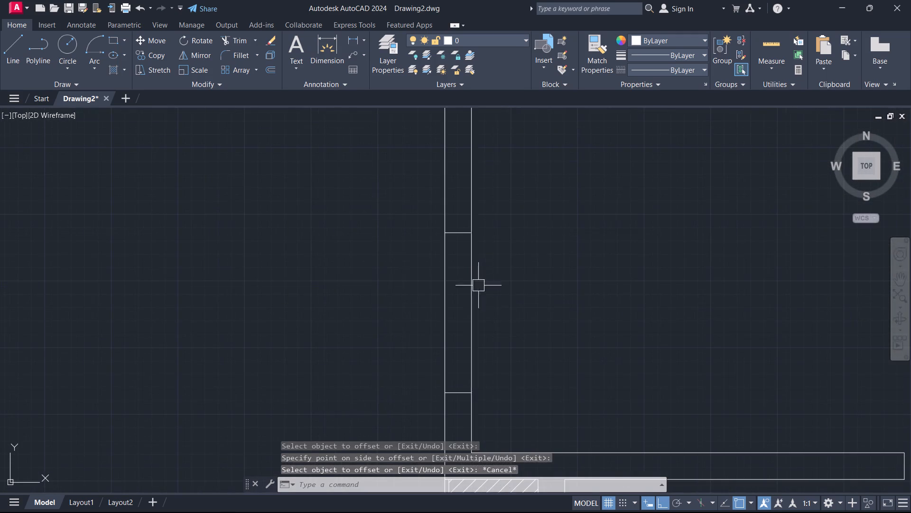
{"action": "left_click", "coordinate": [462, 253]}
{"action": "left_click", "coordinate": [456, 224]}
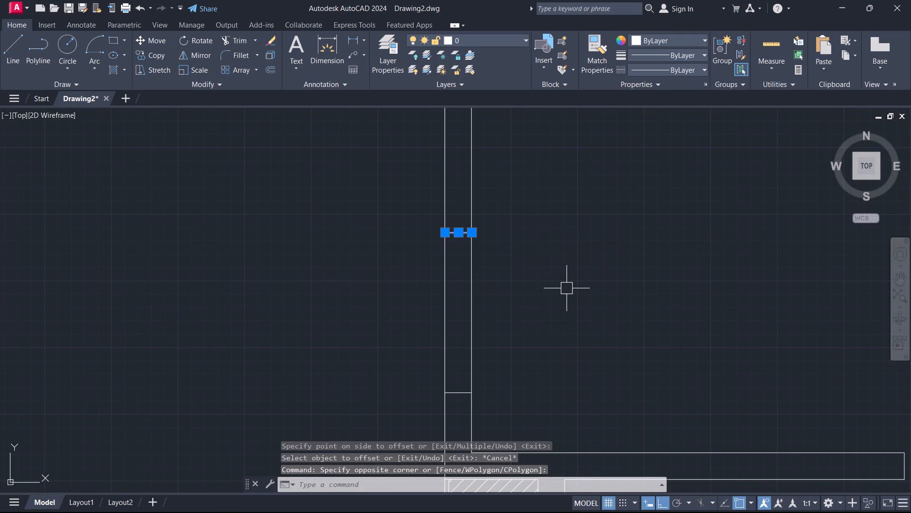
{"action": "key", "text": "Delete"}
Draw a 240 cm vertical line along the wall's centre, joining the midpoints of the two window end lines.
{"action": "scroll", "coordinate": [567, 288], "scroll_direction": "down", "scroll_amount": 1}
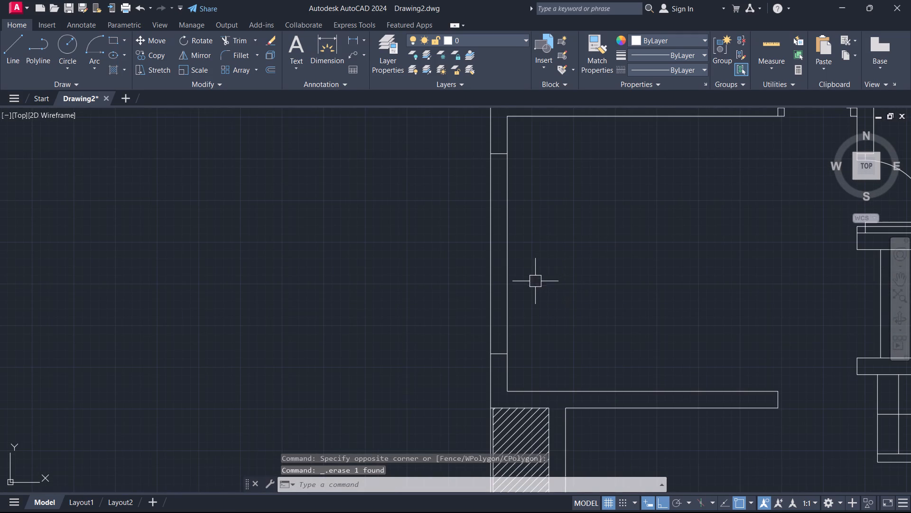
{"action": "key", "text": "l"}
{"action": "key", "text": "space"}
{"action": "scroll", "coordinate": [511, 349], "scroll_direction": "up", "scroll_amount": 3}
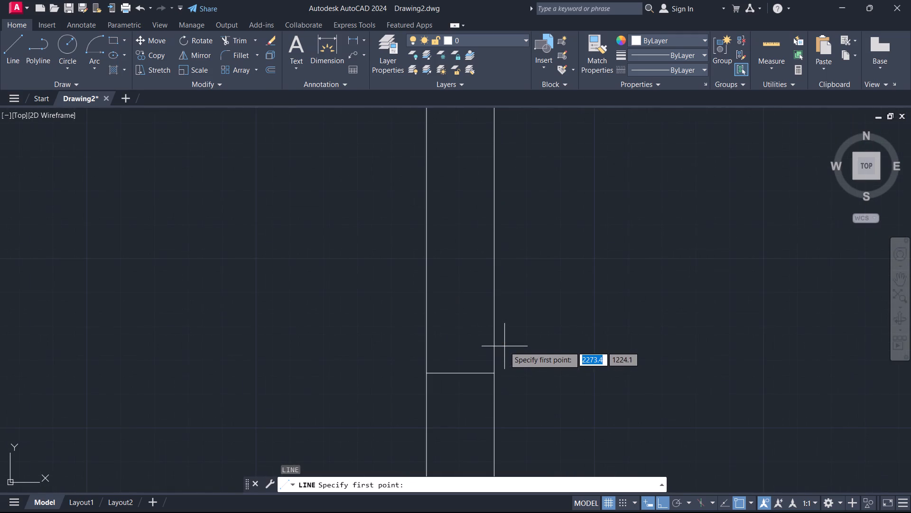
{"action": "left_click", "coordinate": [460, 371]}
{"action": "scroll", "coordinate": [450, 219], "scroll_direction": "down", "scroll_amount": 2}
{"action": "middle_click_drag", "start_coordinate": [450, 219], "coordinate": [465, 409]}
{"action": "scroll", "coordinate": [475, 155], "scroll_direction": "up", "scroll_amount": 1}
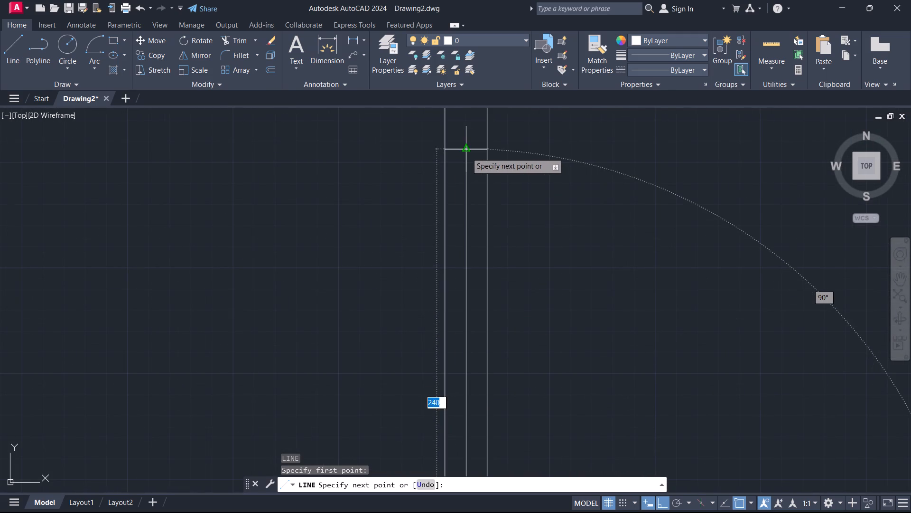
{"action": "left_click", "coordinate": [466, 152]}
{"action": "key", "text": "Escape"}
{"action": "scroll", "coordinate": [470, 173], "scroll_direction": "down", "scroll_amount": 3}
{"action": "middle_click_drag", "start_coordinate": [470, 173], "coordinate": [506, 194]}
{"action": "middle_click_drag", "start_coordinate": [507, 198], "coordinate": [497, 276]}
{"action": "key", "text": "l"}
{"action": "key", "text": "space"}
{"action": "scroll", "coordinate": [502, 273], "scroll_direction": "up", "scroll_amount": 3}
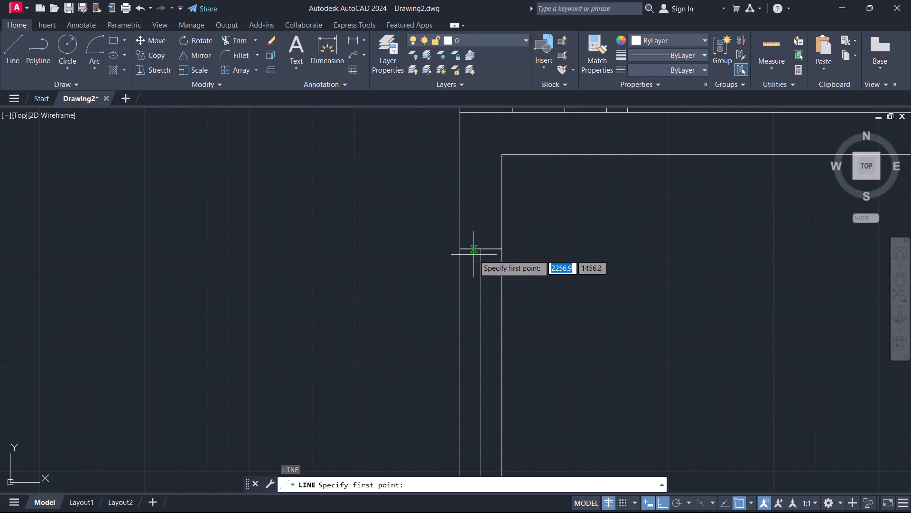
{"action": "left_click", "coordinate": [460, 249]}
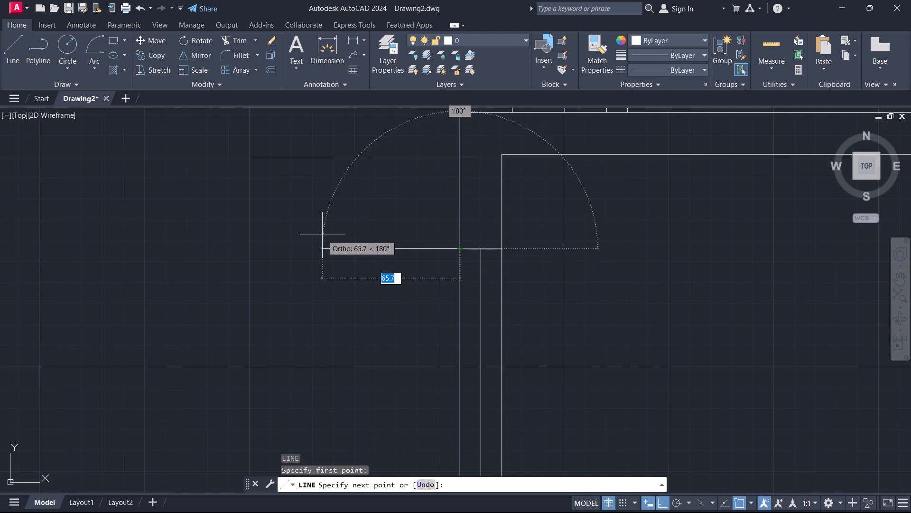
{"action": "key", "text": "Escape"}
Offset the left wall's outer line 70 cm outward, alongside the window opening.
{"action": "scroll", "coordinate": [458, 244], "scroll_direction": "down", "scroll_amount": 1}
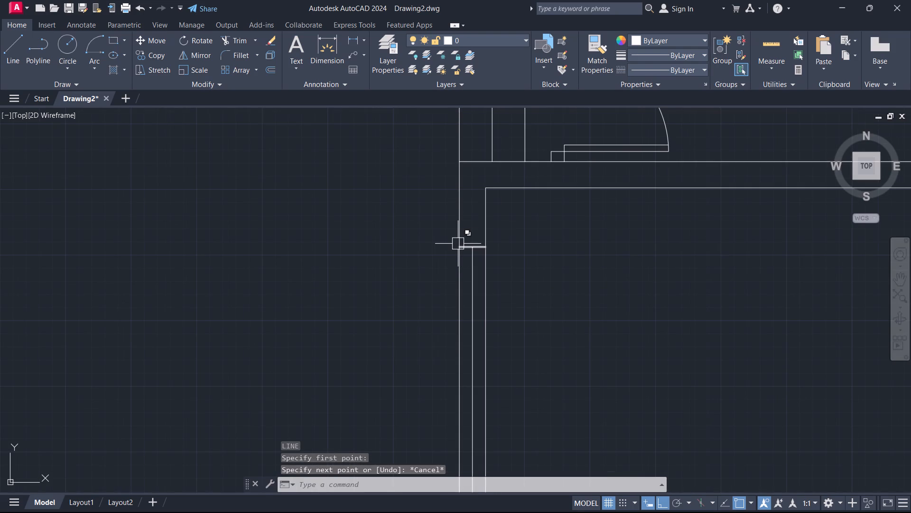
{"action": "key", "text": "o"}
{"action": "key", "text": "space"}
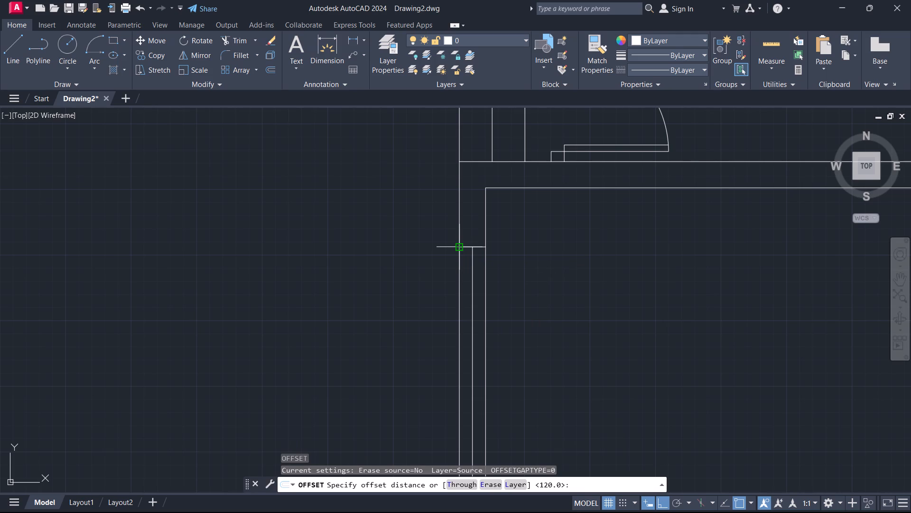
{"action": "scroll", "coordinate": [462, 246], "scroll_direction": "down", "scroll_amount": 2}
{"action": "middle_click_drag", "start_coordinate": [478, 260], "coordinate": [496, 146]}
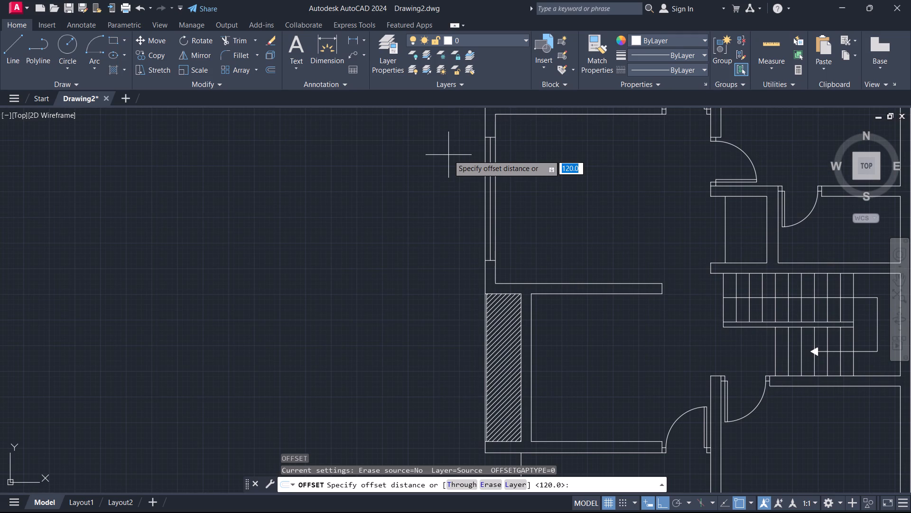
{"action": "type", "text": "70"}
{"action": "key", "text": "Return"}
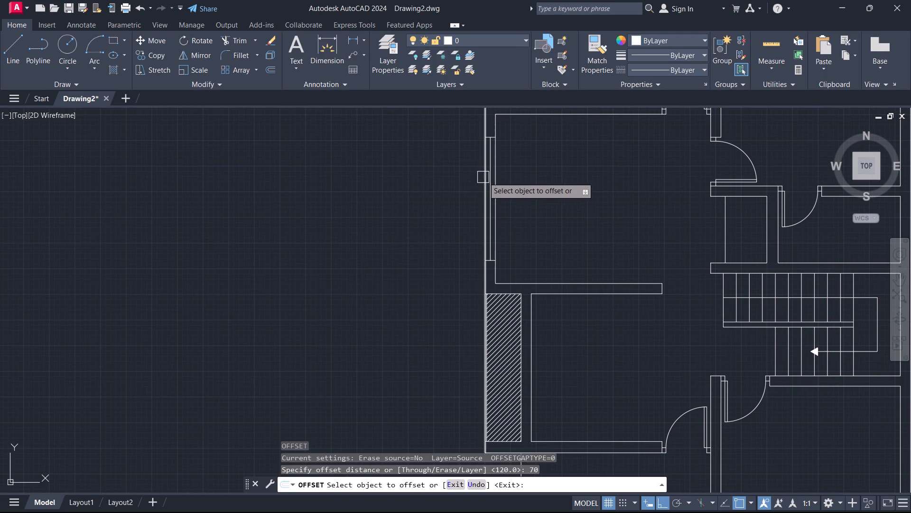
{"action": "left_click", "coordinate": [483, 177]}
{"action": "left_click", "coordinate": [454, 166]}
{"action": "scroll", "coordinate": [461, 178], "scroll_direction": "down", "scroll_amount": 3}
{"action": "key", "text": "Escape"}
{"action": "middle_click_drag", "start_coordinate": [461, 178], "coordinate": [448, 214]}
{"action": "scroll", "coordinate": [462, 180], "scroll_direction": "up", "scroll_amount": 2}
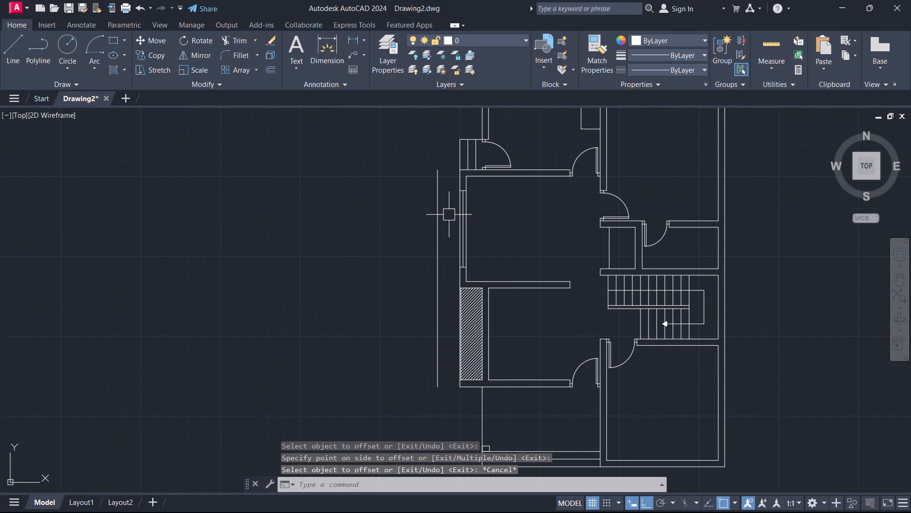
Extend the upper and lower window end lines outward to the 70 cm offset line.
{"action": "type", "text": "EX"}
{"action": "key", "text": "space"}
{"action": "scroll", "coordinate": [458, 218], "scroll_direction": "up", "scroll_amount": 4}
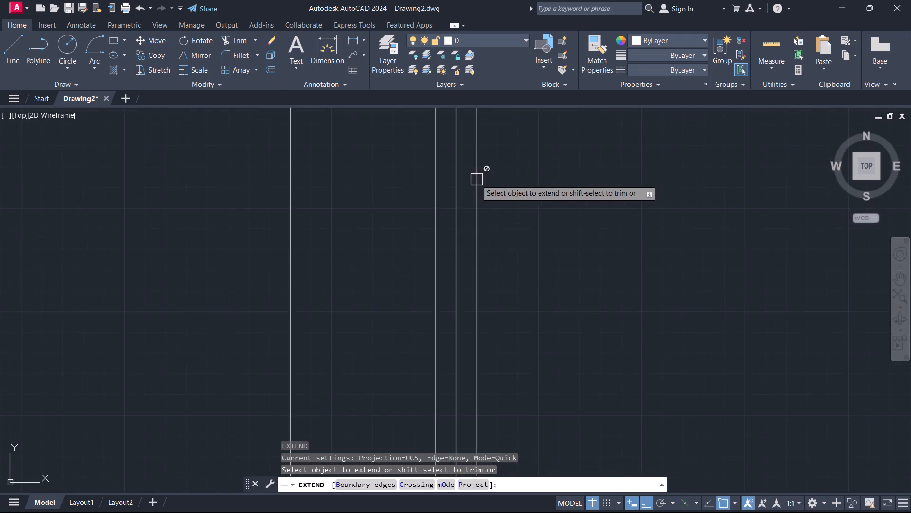
{"action": "middle_click_drag", "start_coordinate": [476, 180], "coordinate": [498, 315]}
{"action": "left_click", "coordinate": [466, 227]}
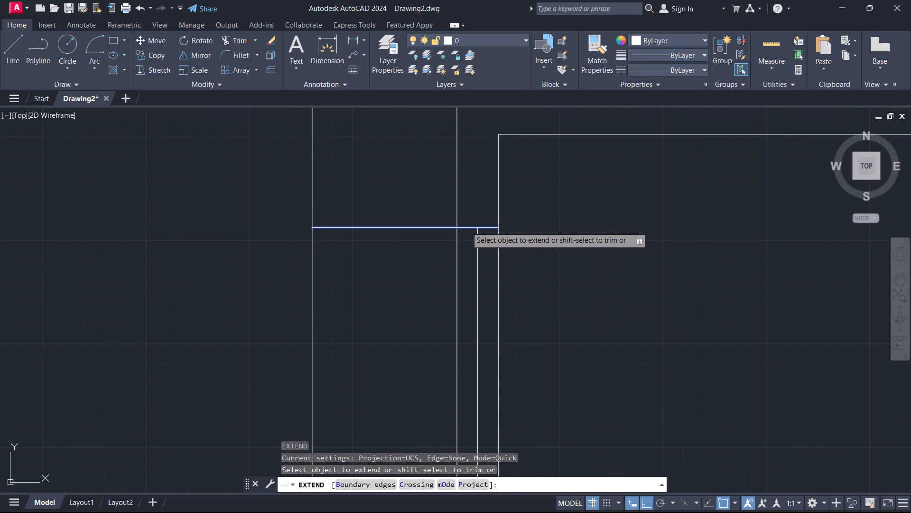
{"action": "scroll", "coordinate": [480, 274], "scroll_direction": "down", "scroll_amount": 2}
{"action": "middle_click_drag", "start_coordinate": [476, 256], "coordinate": [479, 104]}
{"action": "scroll", "coordinate": [474, 289], "scroll_direction": "up", "scroll_amount": 3}
{"action": "left_click", "coordinate": [476, 294]}
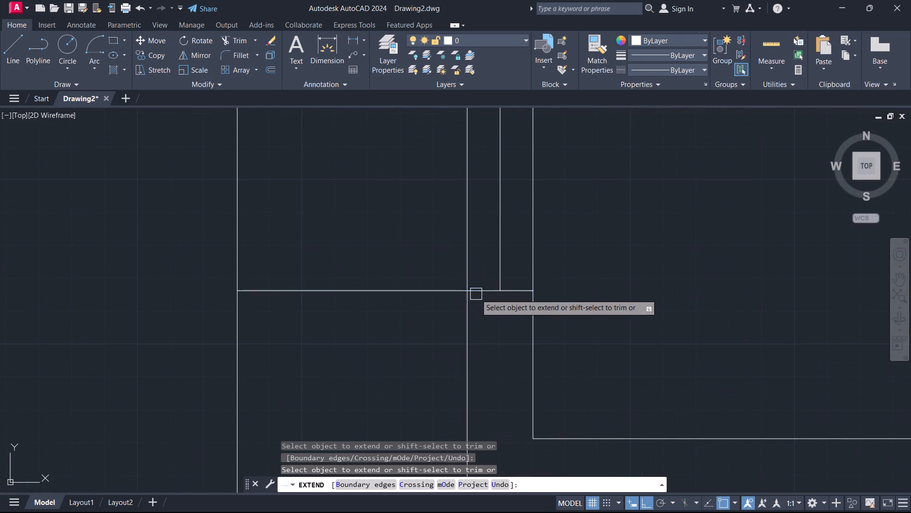
{"action": "key", "text": "Escape"}
{"action": "scroll", "coordinate": [475, 294], "scroll_direction": "down", "scroll_amount": 3}
{"action": "middle_click_drag", "start_coordinate": [476, 299], "coordinate": [493, 254]}
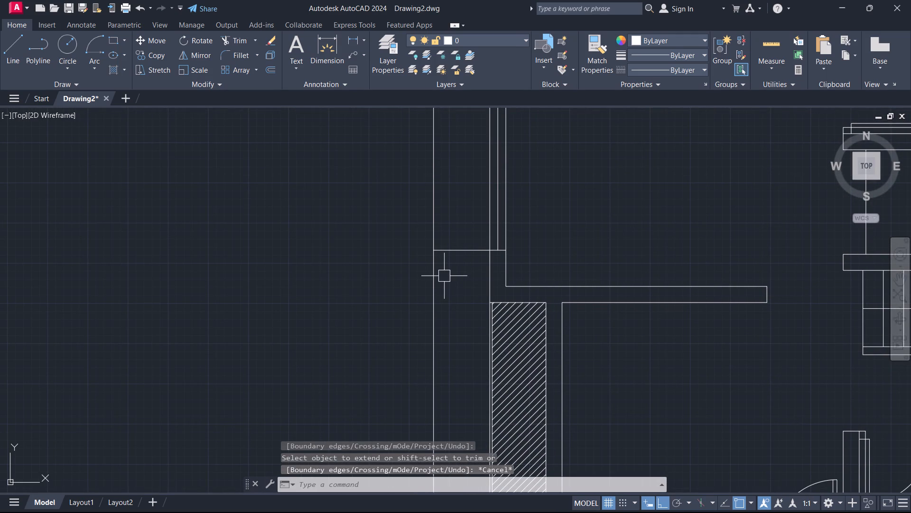
{"action": "key", "text": "Escape"}
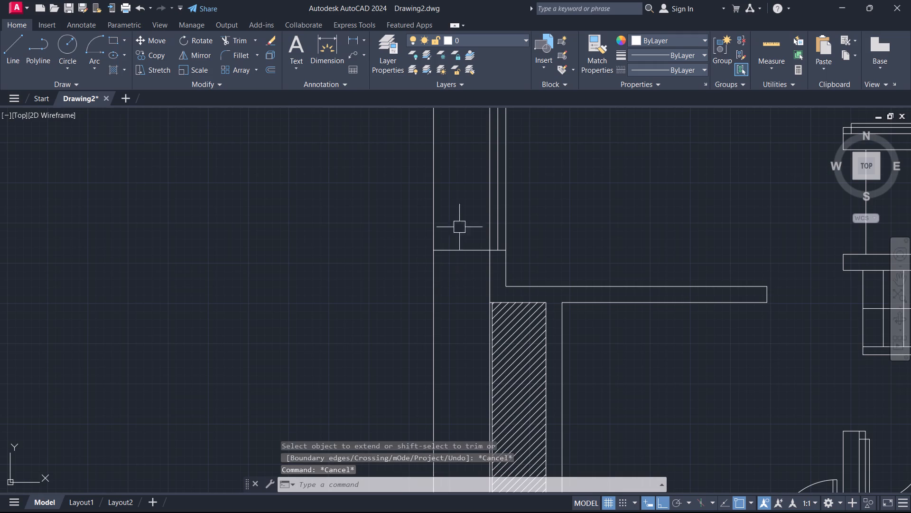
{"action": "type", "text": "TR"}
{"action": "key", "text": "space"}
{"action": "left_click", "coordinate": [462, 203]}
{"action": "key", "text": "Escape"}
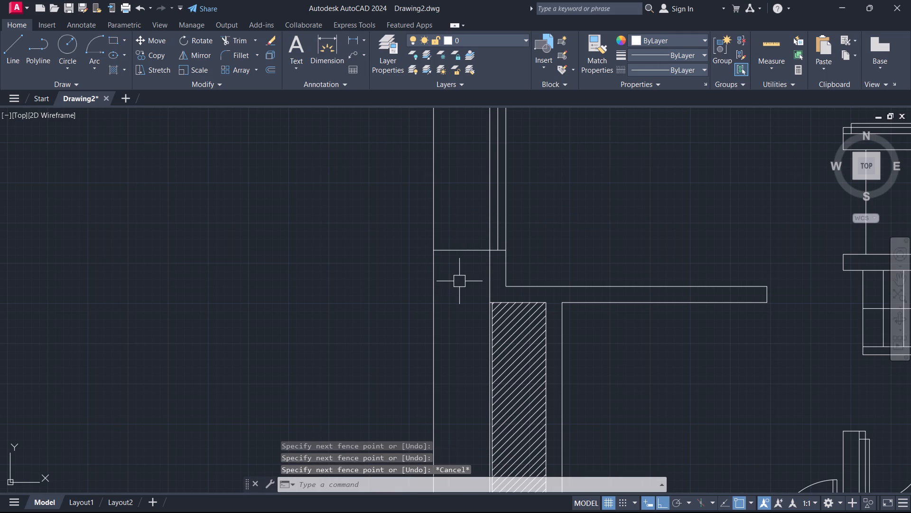
Offset the lower extended end line 20 cm downward and the upper one 20 cm upward to form the projection's side walls.
{"action": "type", "text": "O 20"}
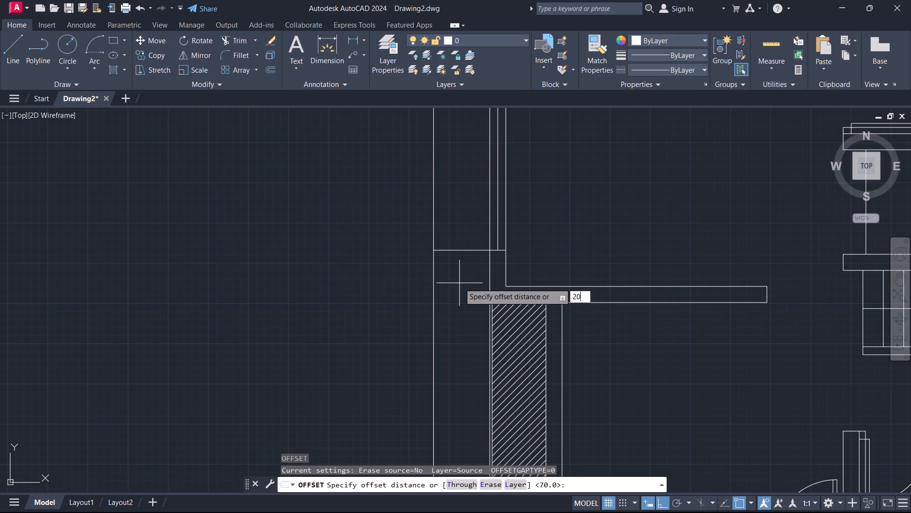
{"action": "key", "text": "Return"}
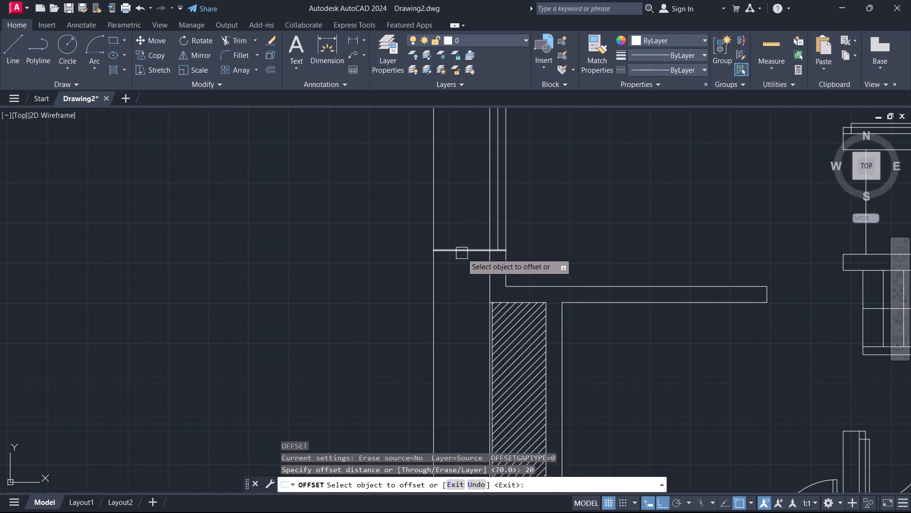
{"action": "left_click", "coordinate": [462, 253]}
{"action": "left_click", "coordinate": [474, 299]}
{"action": "scroll", "coordinate": [476, 199], "scroll_direction": "down", "scroll_amount": 2}
{"action": "middle_click_drag", "start_coordinate": [476, 199], "coordinate": [466, 265]}
{"action": "scroll", "coordinate": [465, 267], "scroll_direction": "up", "scroll_amount": 2}
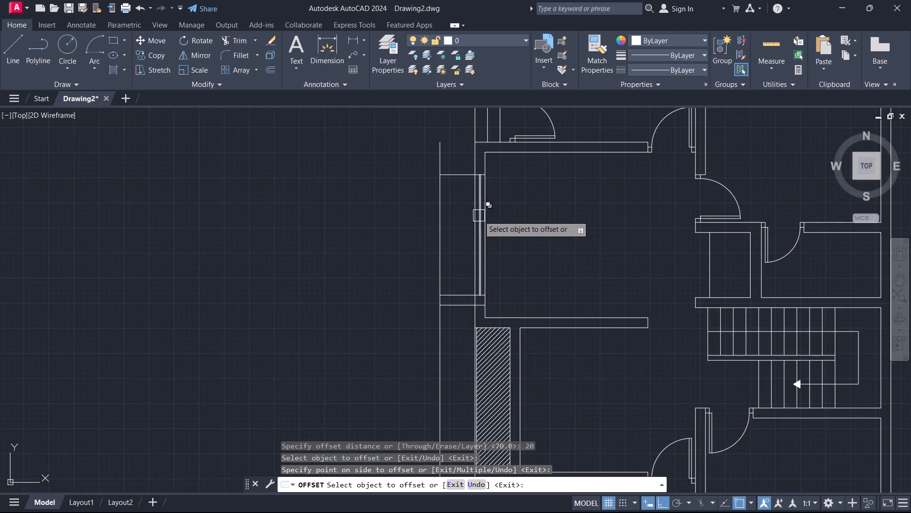
{"action": "left_click", "coordinate": [441, 147]}
{"action": "left_click", "coordinate": [444, 120]}
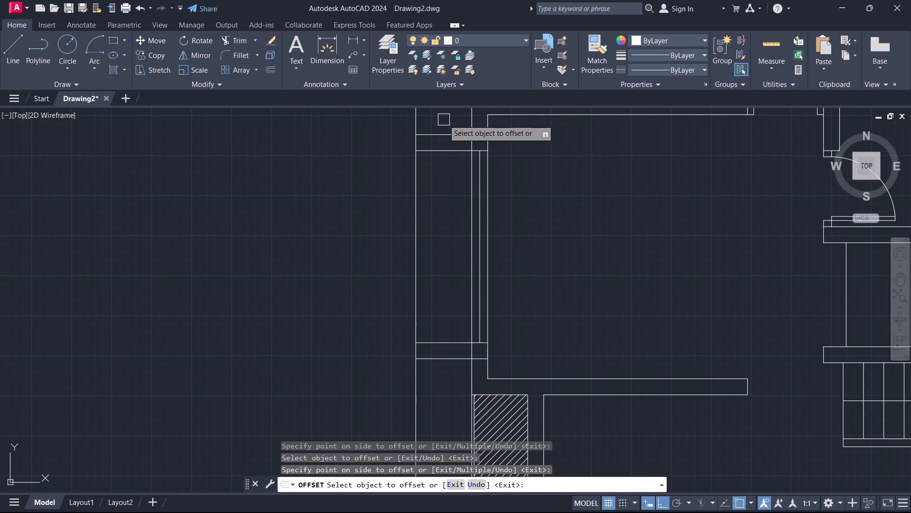
{"action": "middle_click_drag", "start_coordinate": [437, 155], "coordinate": [430, 237]}
{"action": "key", "text": "Escape"}
Trim the offset outer line where it runs past the projection's upper and lower side walls.
{"action": "scroll", "coordinate": [435, 246], "scroll_direction": "up", "scroll_amount": 1}
{"action": "middle_click_drag", "start_coordinate": [446, 237], "coordinate": [464, 174]}
{"action": "scroll", "coordinate": [464, 174], "scroll_direction": "down", "scroll_amount": 1}
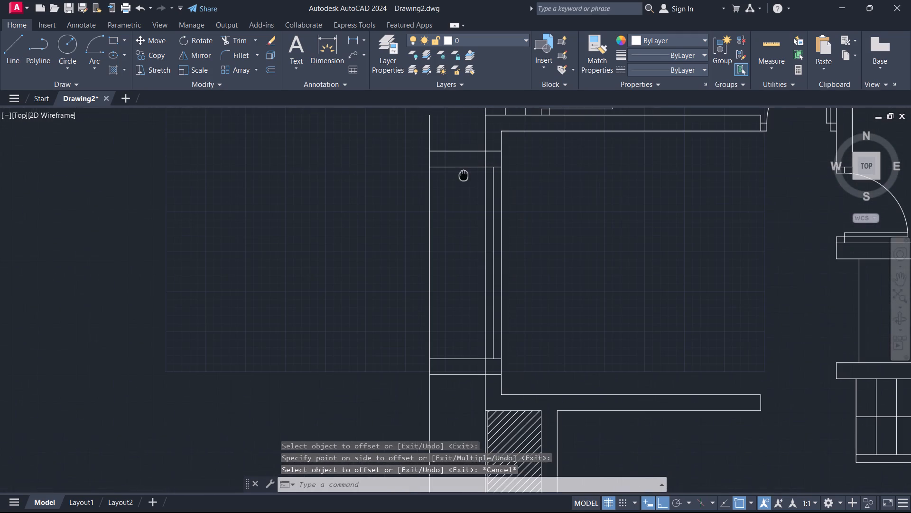
{"action": "scroll", "coordinate": [469, 206], "scroll_direction": "down", "scroll_amount": 1}
{"action": "type", "text": "TR"}
{"action": "key", "text": "space"}
{"action": "scroll", "coordinate": [455, 161], "scroll_direction": "up", "scroll_amount": 2}
{"action": "left_click", "coordinate": [455, 160]}
{"action": "left_click", "coordinate": [362, 155]}
{"action": "scroll", "coordinate": [381, 207], "scroll_direction": "down", "scroll_amount": 5}
{"action": "scroll", "coordinate": [386, 288], "scroll_direction": "up", "scroll_amount": 3}
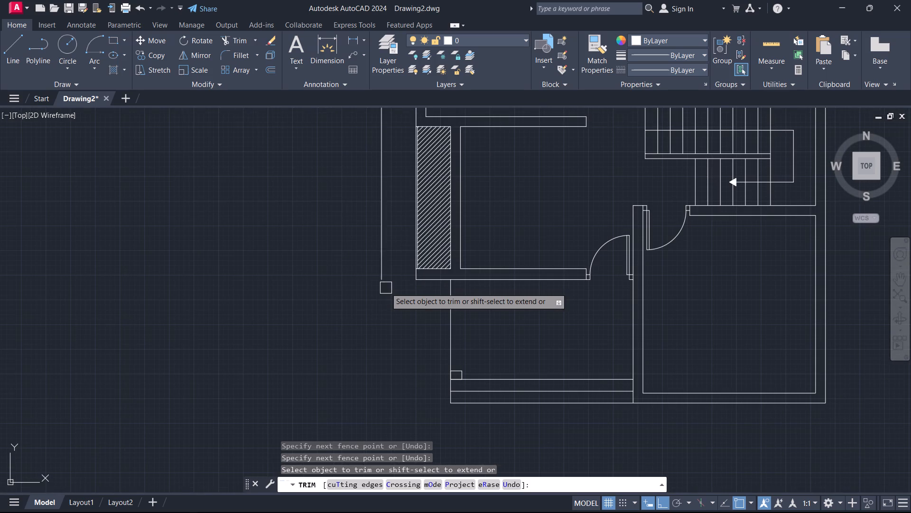
{"action": "left_click", "coordinate": [387, 280]}
{"action": "middle_click_drag", "start_coordinate": [365, 215], "coordinate": [422, 356]}
{"action": "key", "text": "ctrl+z"}
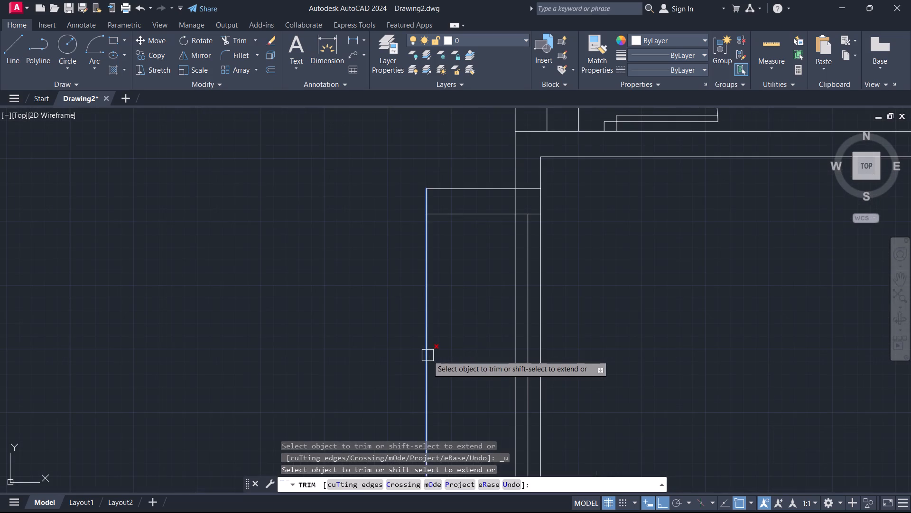
{"action": "scroll", "coordinate": [440, 291], "scroll_direction": "down", "scroll_amount": 3}
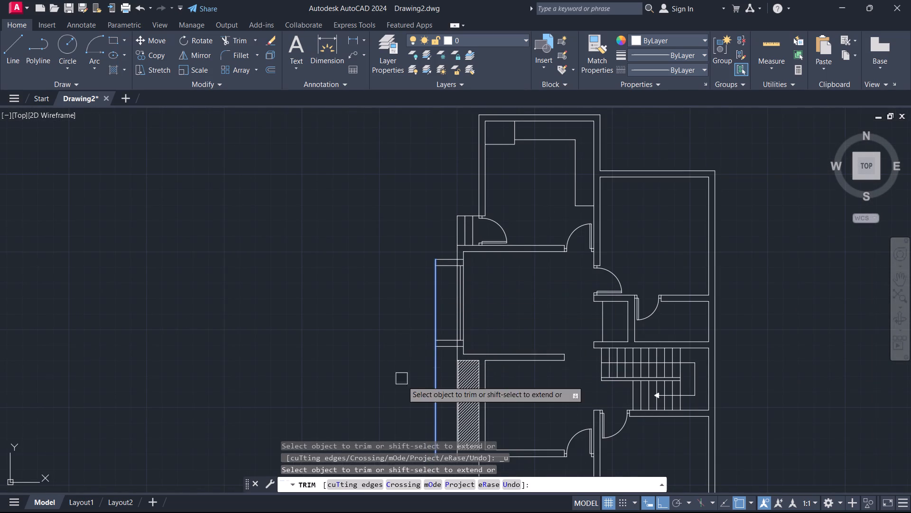
{"action": "left_click", "coordinate": [414, 398]}
{"action": "left_click", "coordinate": [444, 388]}
{"action": "scroll", "coordinate": [453, 317], "scroll_direction": "up", "scroll_amount": 2}
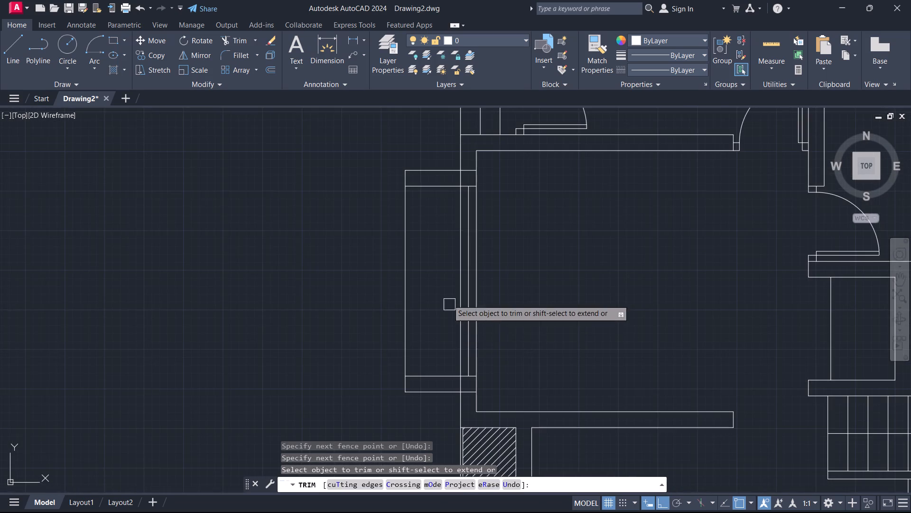
Trim the overlapping lines where the projection's lower side wall meets the left wall, opening the junction.
{"action": "middle_click_drag", "start_coordinate": [437, 267], "coordinate": [447, 189]}
{"action": "scroll", "coordinate": [453, 289], "scroll_direction": "down", "scroll_amount": 3}
{"action": "middle_click_drag", "start_coordinate": [436, 255], "coordinate": [376, 218]}
{"action": "scroll", "coordinate": [435, 249], "scroll_direction": "up", "scroll_amount": 1}
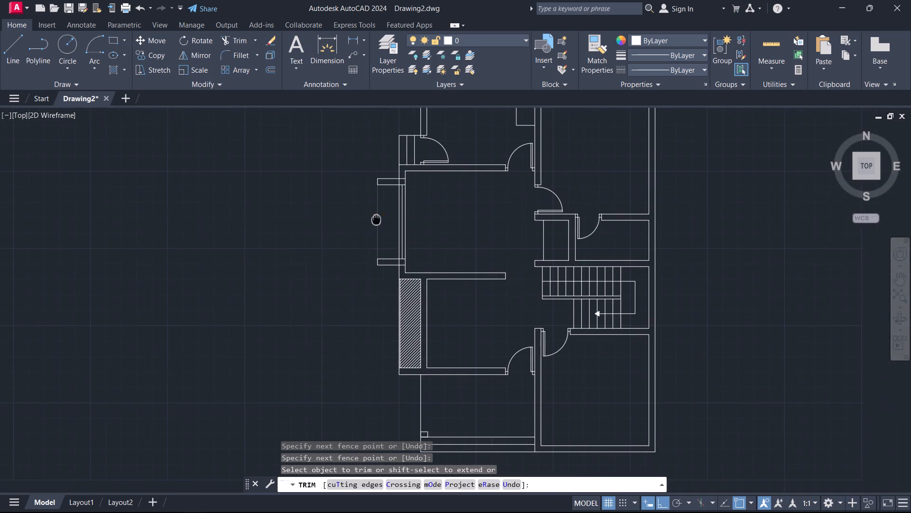
{"action": "scroll", "coordinate": [403, 272], "scroll_direction": "up", "scroll_amount": 4}
{"action": "left_click", "coordinate": [401, 248]}
{"action": "double_click", "coordinate": [405, 223]}
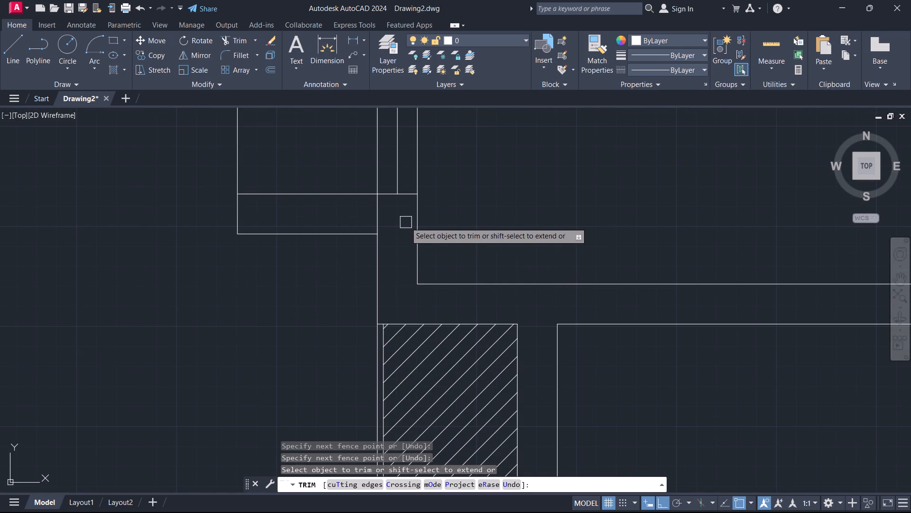
{"action": "left_click", "coordinate": [334, 206]}
{"action": "left_click", "coordinate": [394, 219]}
Trim the overlapping lines where the projection's upper side wall meets the left wall, opening the junction.
{"action": "scroll", "coordinate": [348, 153], "scroll_direction": "down", "scroll_amount": 2}
{"action": "middle_click_drag", "start_coordinate": [348, 153], "coordinate": [347, 152]}
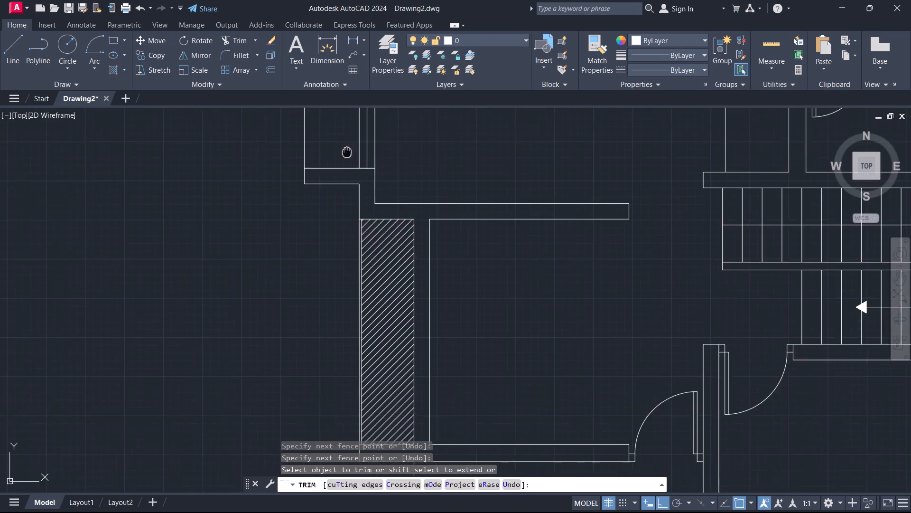
{"action": "middle_click_drag", "start_coordinate": [347, 152], "coordinate": [378, 411]}
{"action": "scroll", "coordinate": [367, 248], "scroll_direction": "up", "scroll_amount": 3}
{"action": "left_click", "coordinate": [386, 223]}
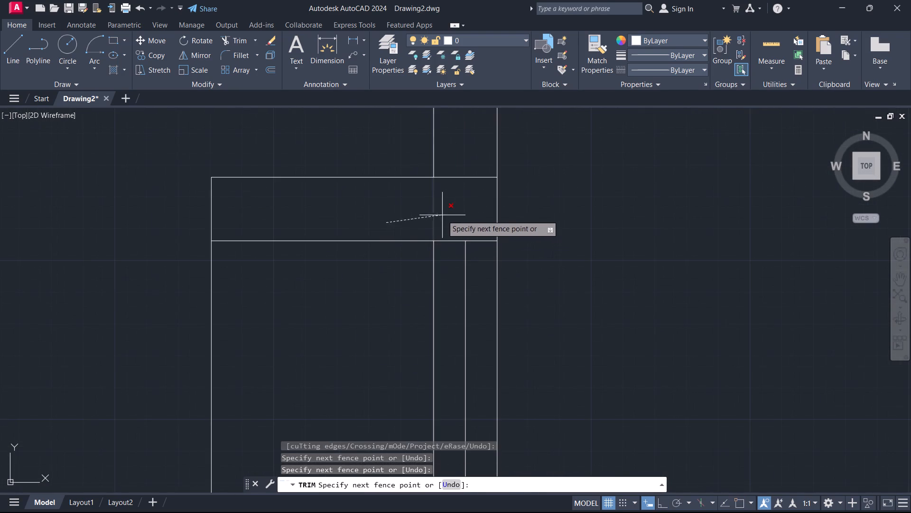
{"action": "left_click", "coordinate": [446, 214]}
{"action": "left_click", "coordinate": [483, 156]}
{"action": "left_click", "coordinate": [460, 205]}
{"action": "scroll", "coordinate": [460, 205], "scroll_direction": "down", "scroll_amount": 4}
{"action": "key", "text": "Escape"}
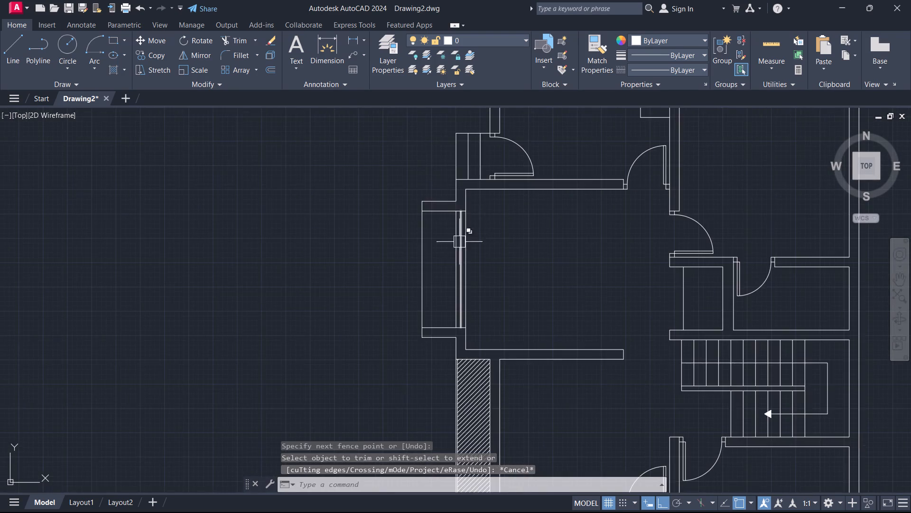
Look over the floor plan from the window projection and staircase down to the front rooms and back up to the top rooms.
{"action": "middle_click_drag", "start_coordinate": [465, 261], "coordinate": [398, 185]}
{"action": "scroll", "coordinate": [464, 261], "scroll_direction": "down", "scroll_amount": 1}
{"action": "scroll", "coordinate": [454, 250], "scroll_direction": "up", "scroll_amount": 1}
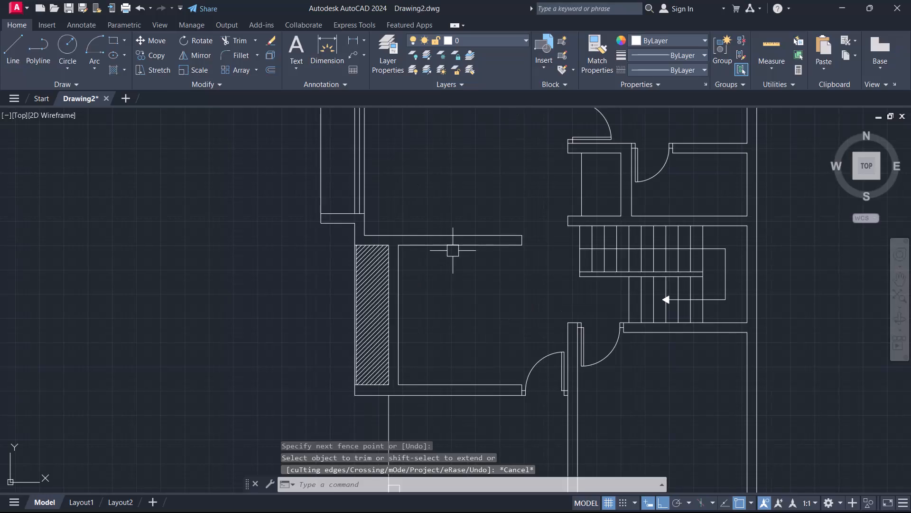
{"action": "middle_click_drag", "start_coordinate": [454, 181], "coordinate": [435, 222]}
{"action": "scroll", "coordinate": [450, 182], "scroll_direction": "down", "scroll_amount": 1}
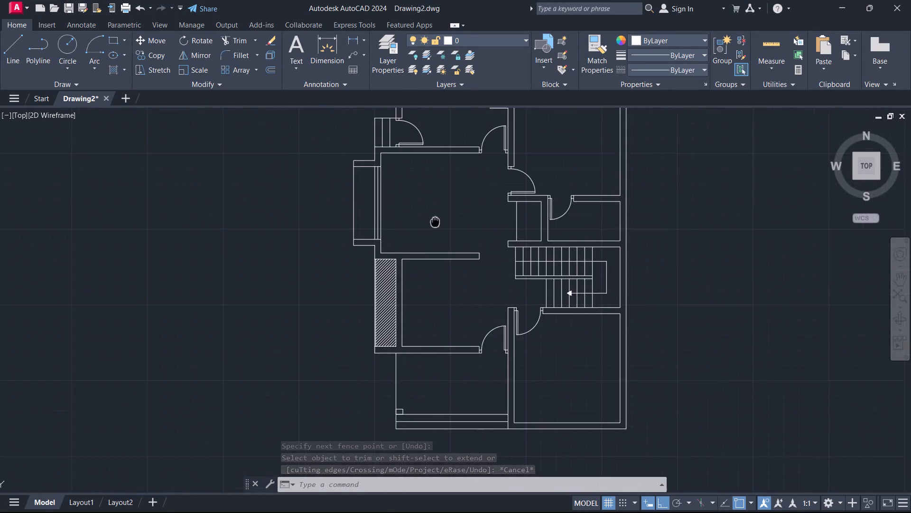
{"action": "middle_click_drag", "start_coordinate": [435, 222], "coordinate": [422, 258]}
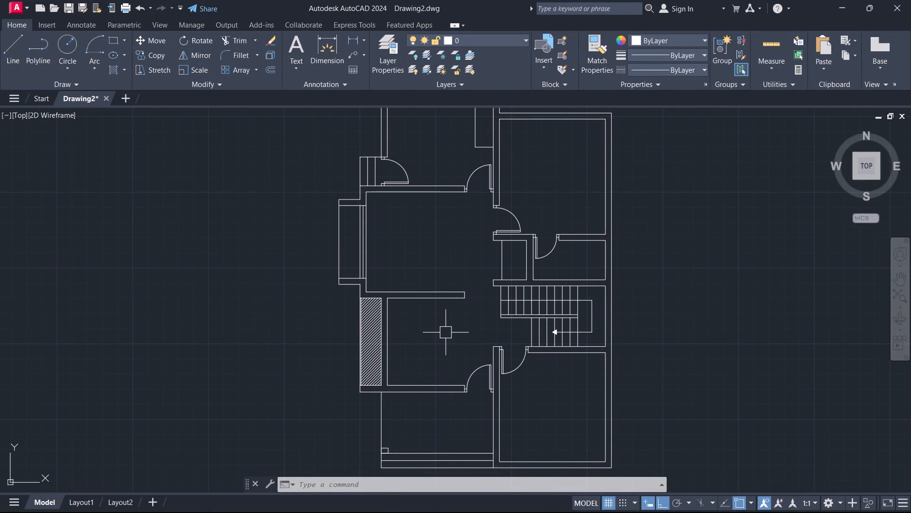
{"action": "scroll", "coordinate": [446, 332], "scroll_direction": "up", "scroll_amount": 1}
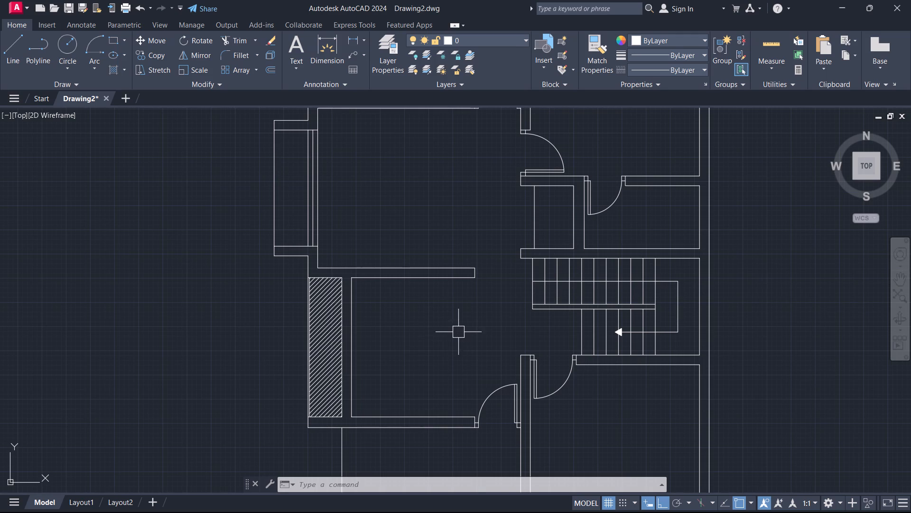
{"action": "middle_click_drag", "start_coordinate": [436, 362], "coordinate": [442, 236]}
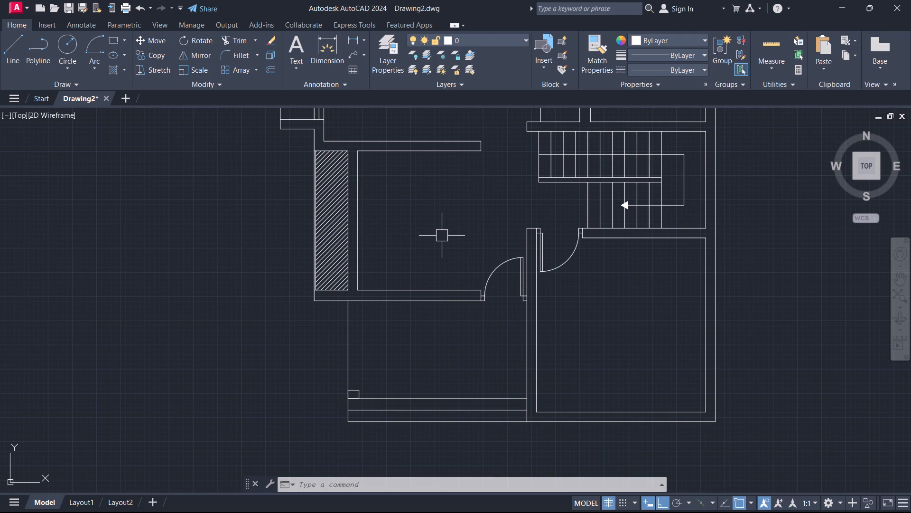
{"action": "scroll", "coordinate": [442, 236], "scroll_direction": "down", "scroll_amount": 1}
{"action": "middle_click_drag", "start_coordinate": [465, 332], "coordinate": [454, 312]}
{"action": "middle_click_drag", "start_coordinate": [454, 312], "coordinate": [436, 179]}
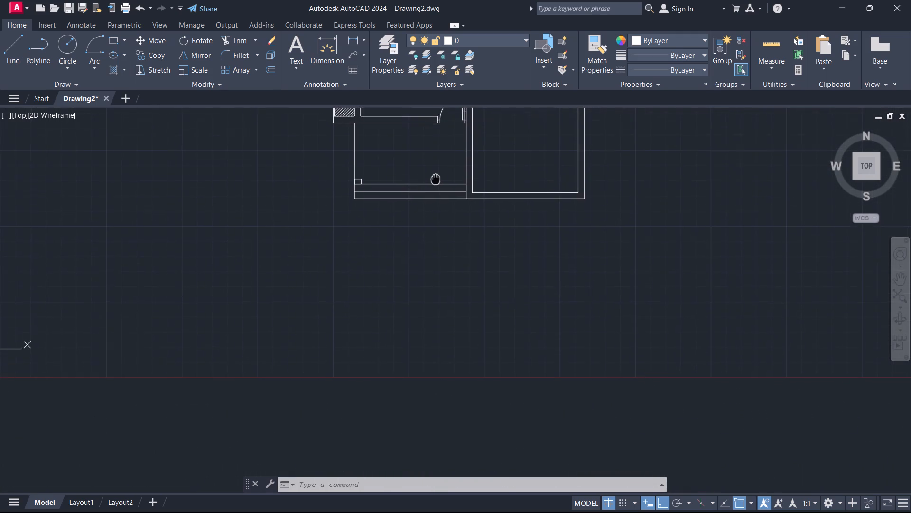
{"action": "middle_click_drag", "start_coordinate": [436, 179], "coordinate": [420, 217]}
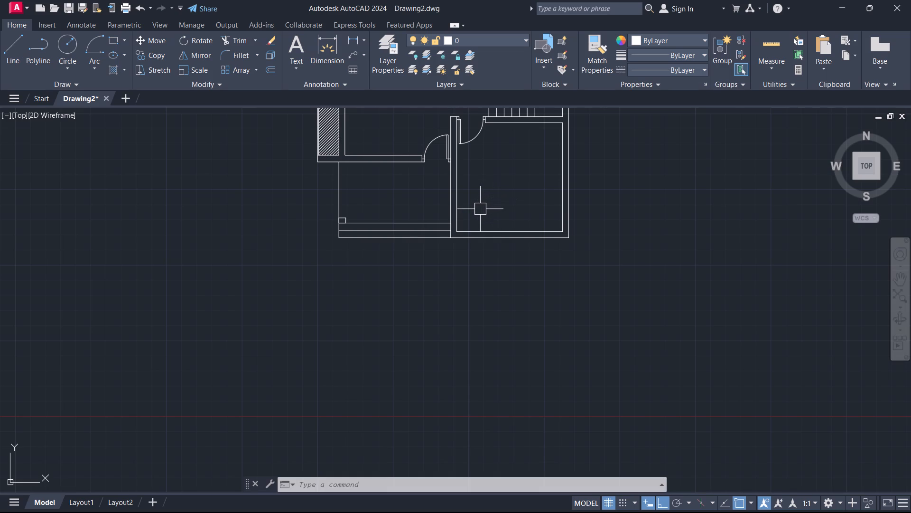
{"action": "middle_click_drag", "start_coordinate": [445, 156], "coordinate": [465, 273]}
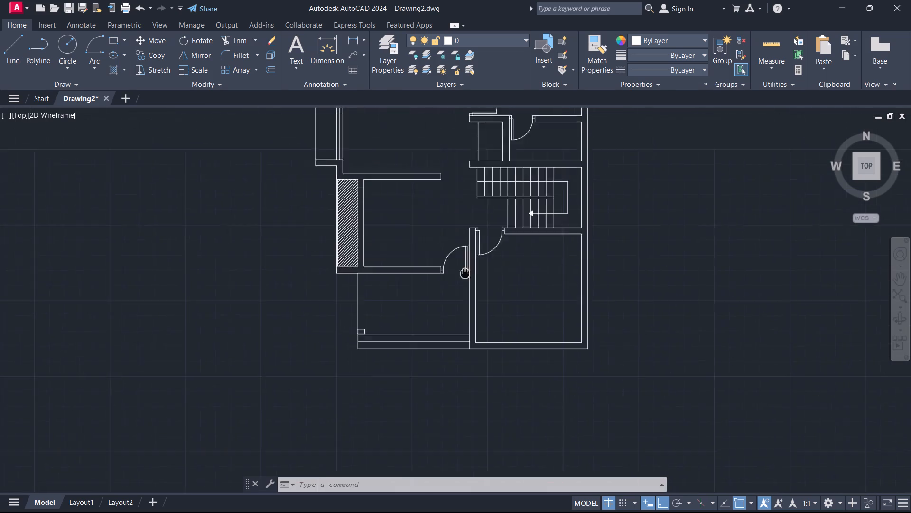
{"action": "middle_click_drag", "start_coordinate": [465, 273], "coordinate": [481, 336]}
{"action": "middle_click_drag", "start_coordinate": [450, 211], "coordinate": [442, 371]}
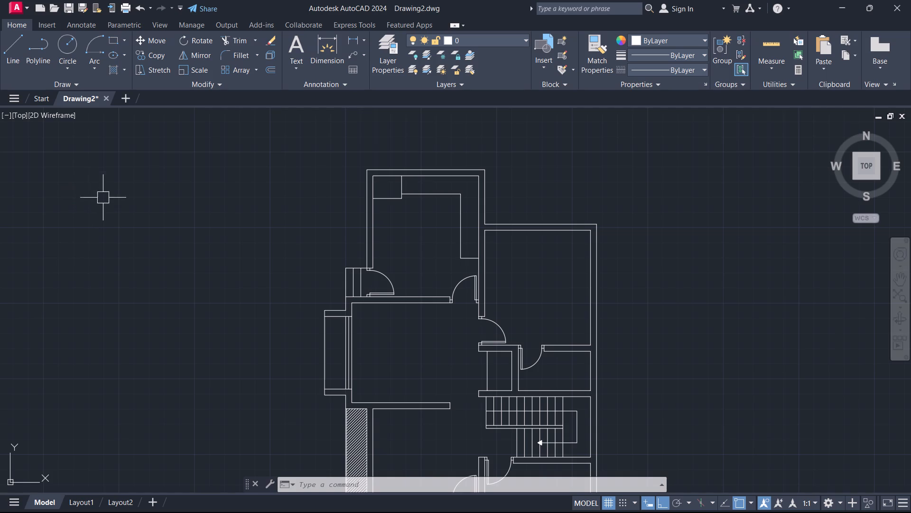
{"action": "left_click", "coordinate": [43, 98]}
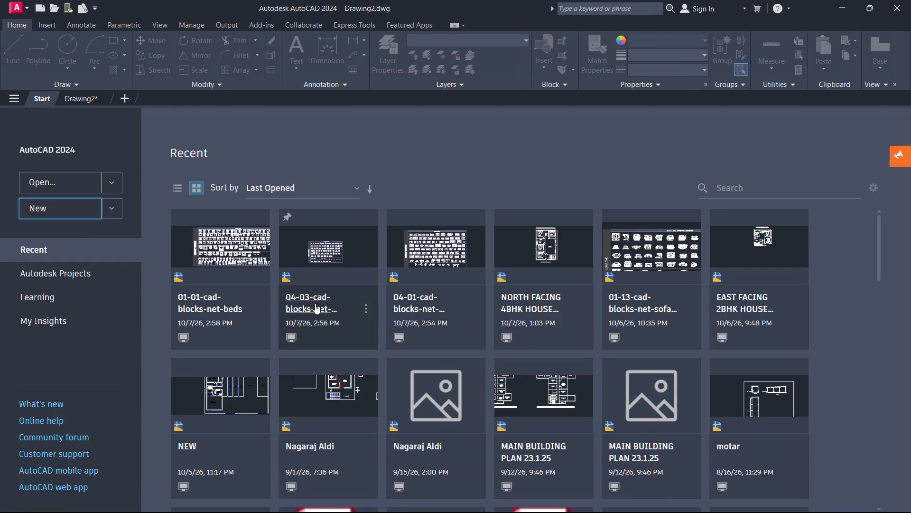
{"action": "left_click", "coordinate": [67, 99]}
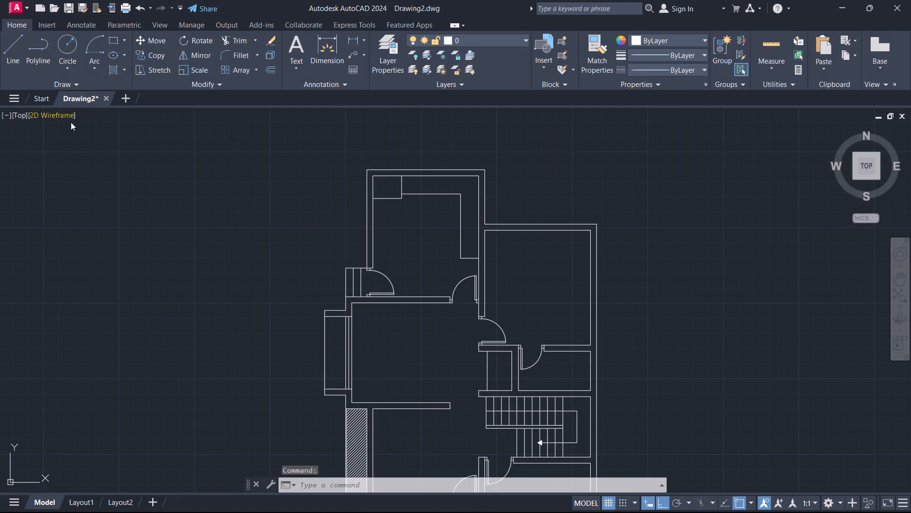
Start saving the drawing, clear the proposed file name, and choose the SYMBIOSIS SOLUTIONS internship programme folder on the Desktop.
{"action": "key", "text": "ctrl+s"}
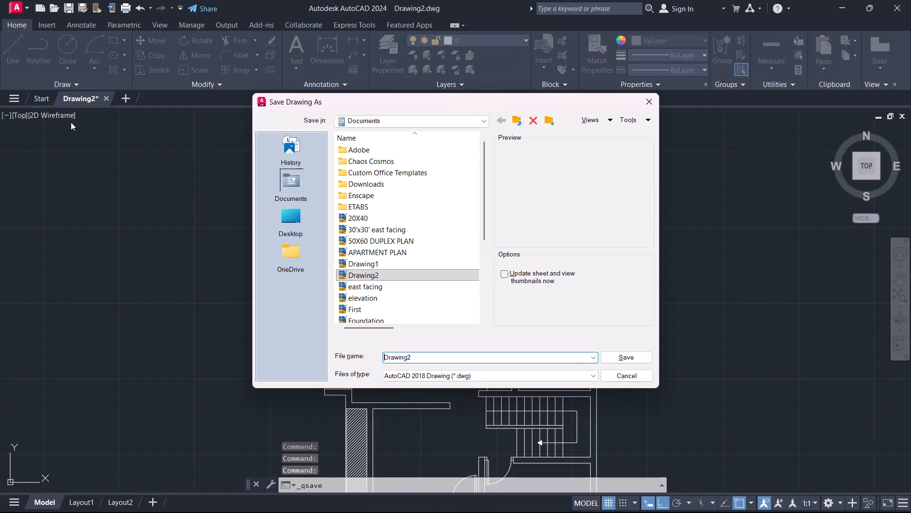
{"action": "key", "text": "Right"}
{"action": "key", "text": "Right"}
{"action": "key", "text": "Right"}
{"action": "key", "text": "Right"}
{"action": "key", "text": "Right"}
{"action": "key", "text": "Right"}
{"action": "key", "text": "Right"}
{"action": "key", "text": "Right"}
{"action": "key", "text": "Right"}
{"action": "key", "text": "BackSpace"}
{"action": "key", "text": "BackSpace"}
{"action": "key", "text": "BackSpace"}
{"action": "key", "text": "BackSpace"}
{"action": "key", "text": "BackSpace"}
{"action": "key", "text": "BackSpace"}
{"action": "key", "text": "BackSpace"}
{"action": "key", "text": "BackSpace"}
{"action": "key", "text": "BackSpace"}
{"action": "key", "text": "BackSpace"}
{"action": "key", "text": "BackSpace"}
{"action": "key", "text": "BackSpace"}
{"action": "key", "text": "BackSpace"}
{"action": "key", "text": "BackSpace"}
{"action": "key", "text": "BackSpace"}
{"action": "key", "text": "BackSpace"}
{"action": "key", "text": "BackSpace"}
{"action": "key", "text": "BackSpace"}
{"action": "key", "text": "BackSpace"}
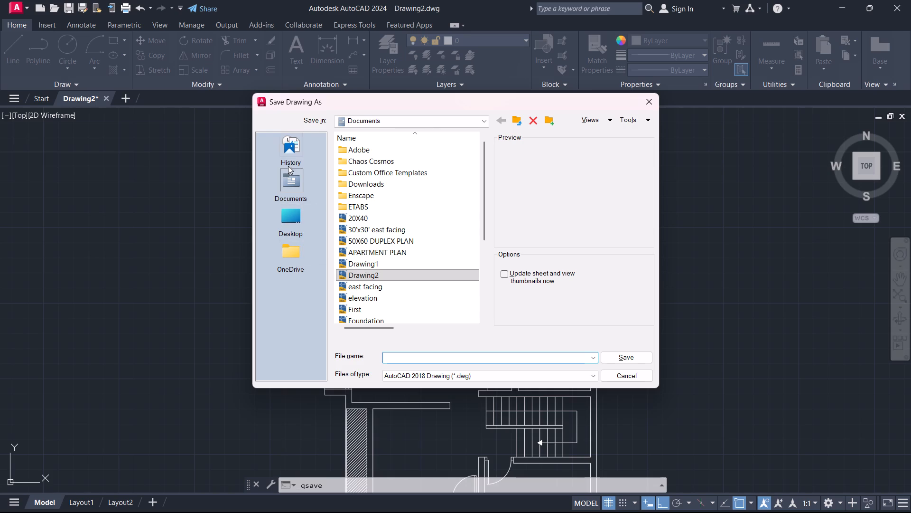
{"action": "left_click", "coordinate": [301, 215]}
{"action": "scroll", "coordinate": [385, 261], "scroll_direction": "down", "scroll_amount": 2}
{"action": "double_click", "coordinate": [388, 298]}
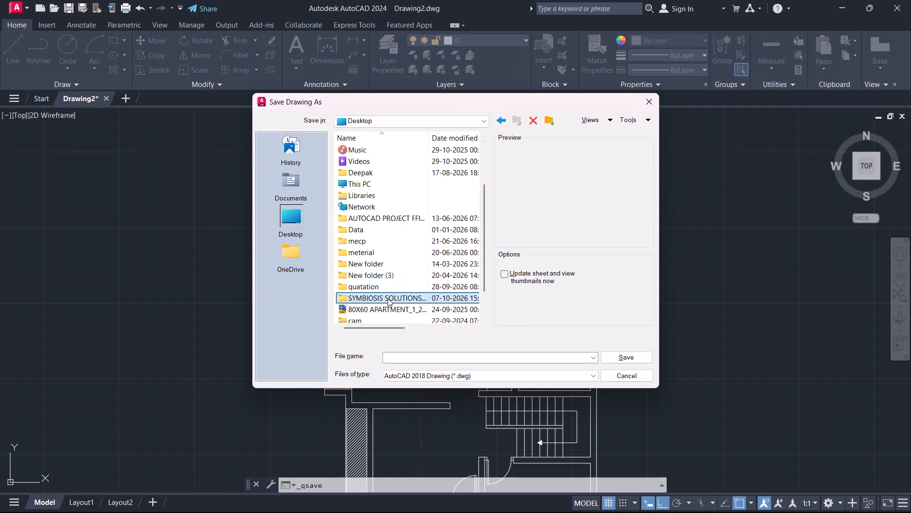
{"action": "left_click", "coordinate": [397, 272]}
{"action": "double_click", "coordinate": [367, 299]}
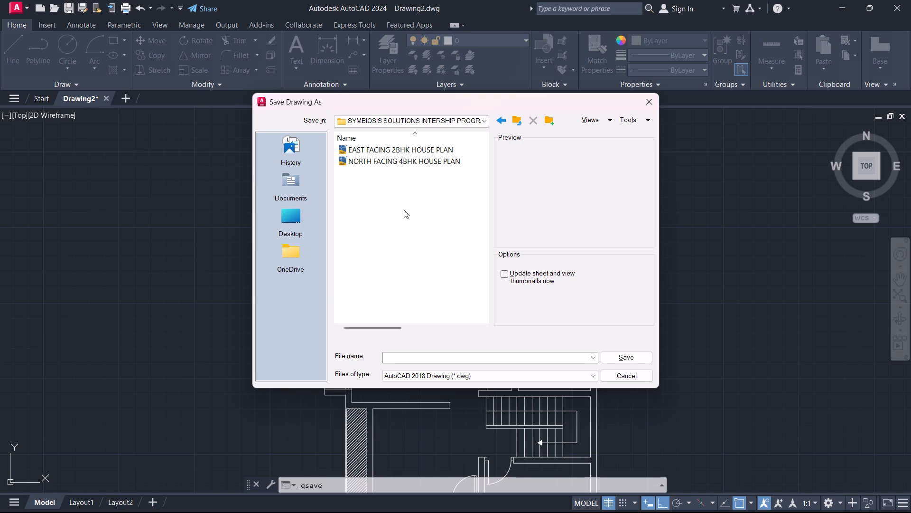
Name the file 2BHK GROUND FLOOR PLAN and save it as an AutoCAD 2018 drawing.
{"action": "left_click", "coordinate": [403, 356]}
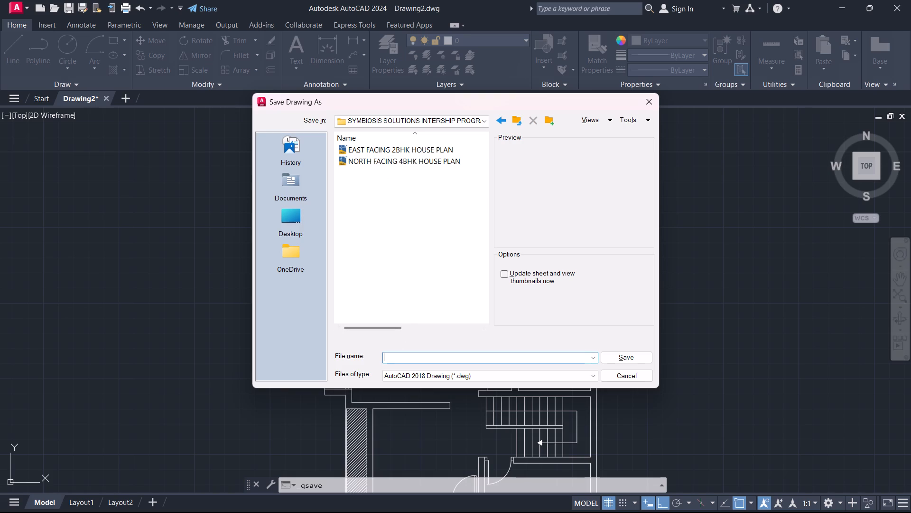
{"action": "key", "text": "2"}
{"action": "type", "text": "BHK GROUND FLO"}
{"action": "type", "text": "OR"}
{"action": "key", "text": "space"}
{"action": "type", "text": "PLAN"}
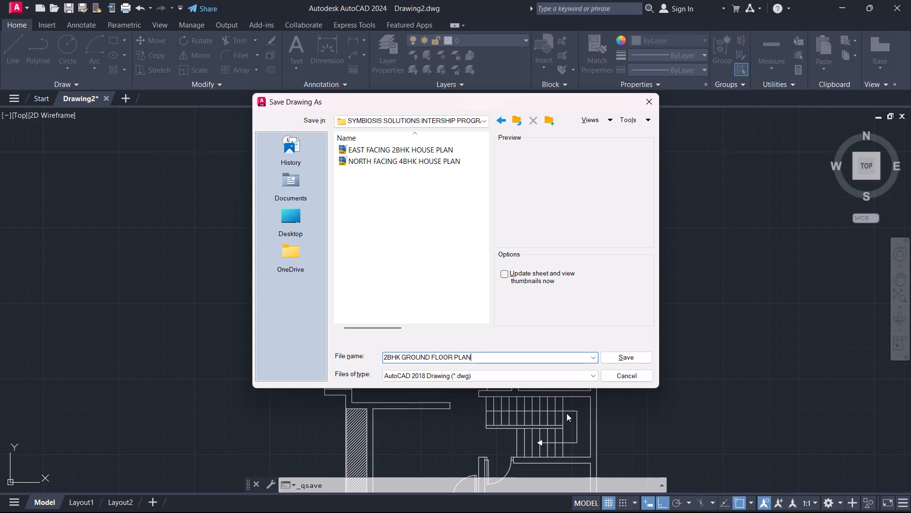
{"action": "left_click", "coordinate": [626, 355]}
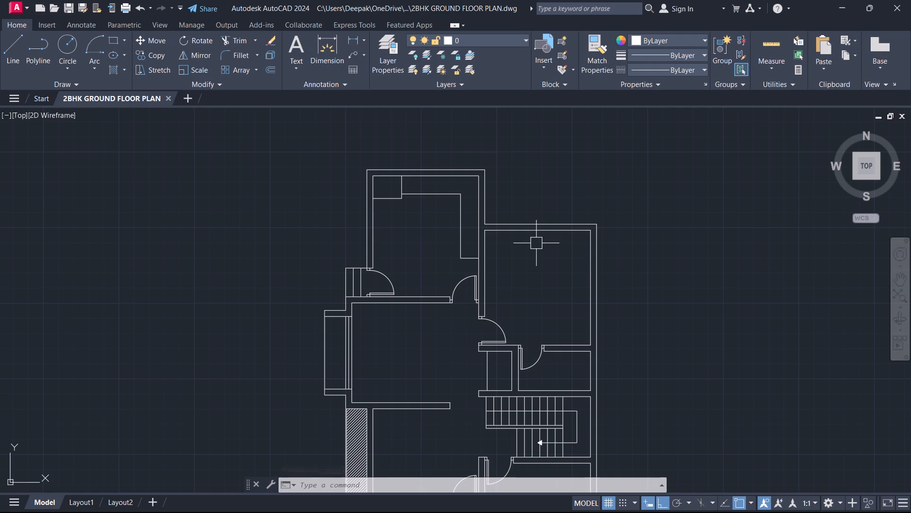
Open the recent block library drawing 04-01-cad-blocks-net-kitchen-sink.
{"action": "middle_click_drag", "start_coordinate": [453, 288], "coordinate": [482, 268]}
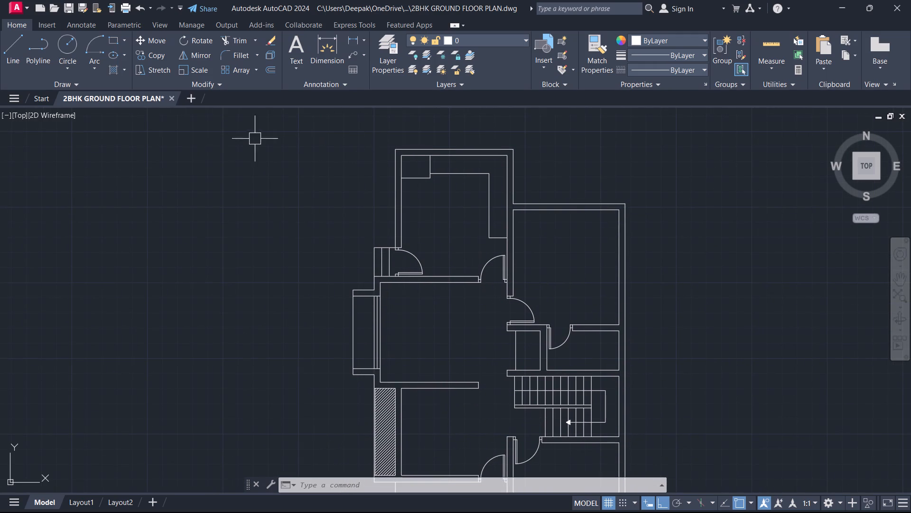
{"action": "left_click", "coordinate": [34, 100]}
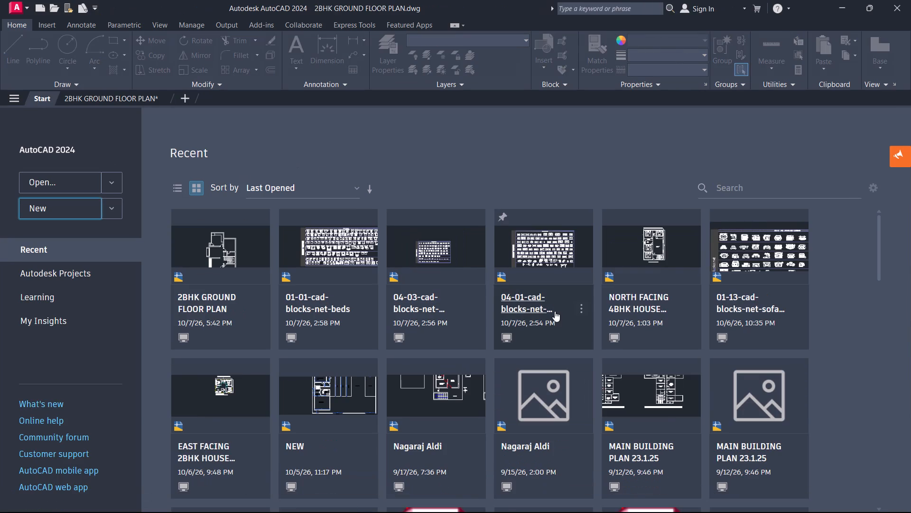
{"action": "left_click", "coordinate": [541, 310]}
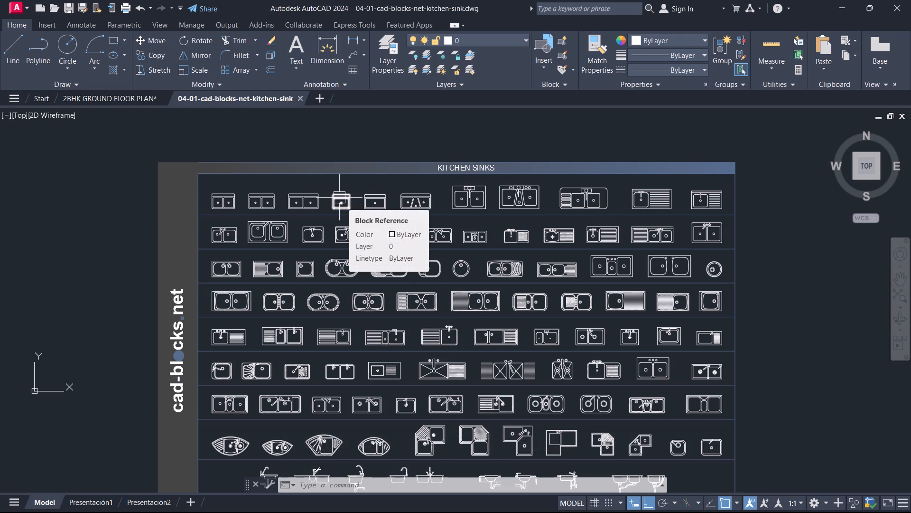
Copy the fourth sink in the top row of the kitchen sinks sheet, a single-bowl block, to the clipboard.
{"action": "scroll", "coordinate": [339, 198], "scroll_direction": "down", "scroll_amount": 2}
{"action": "scroll", "coordinate": [339, 198], "scroll_direction": "up", "scroll_amount": 2}
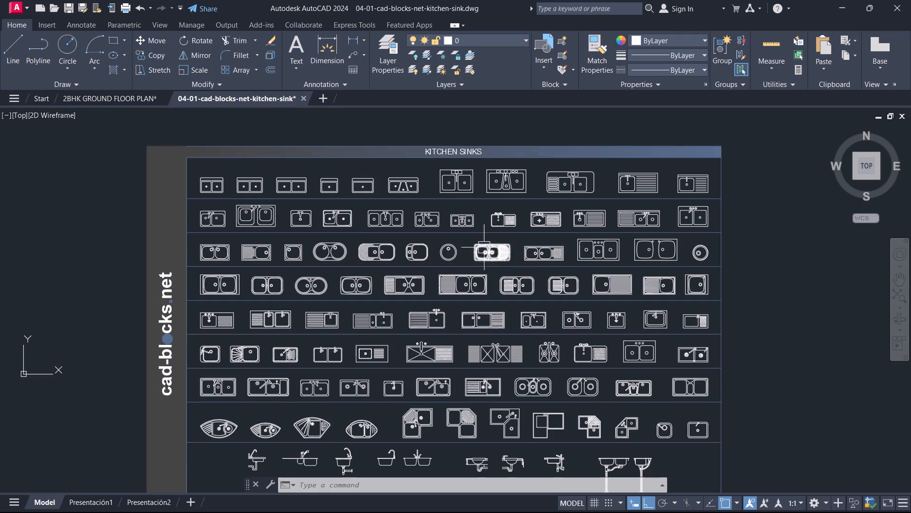
{"action": "left_click", "coordinate": [332, 188]}
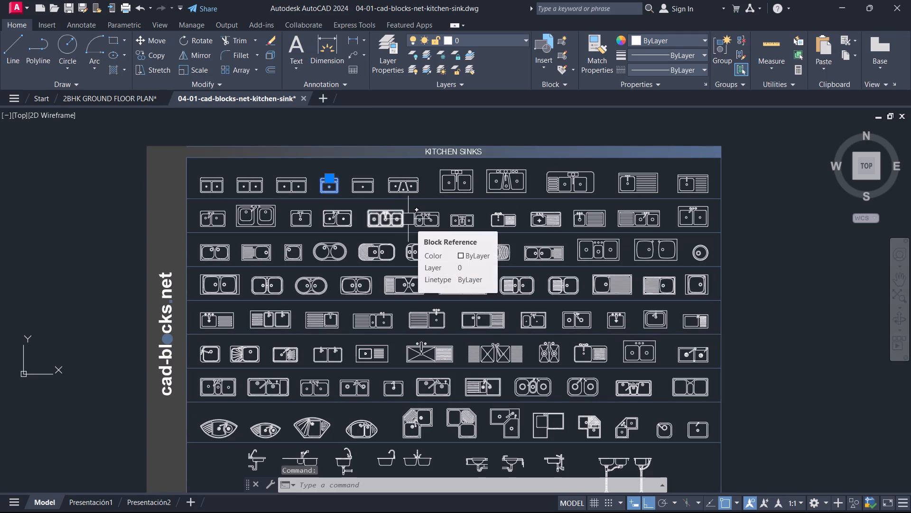
{"action": "key", "text": "ctrl+c"}
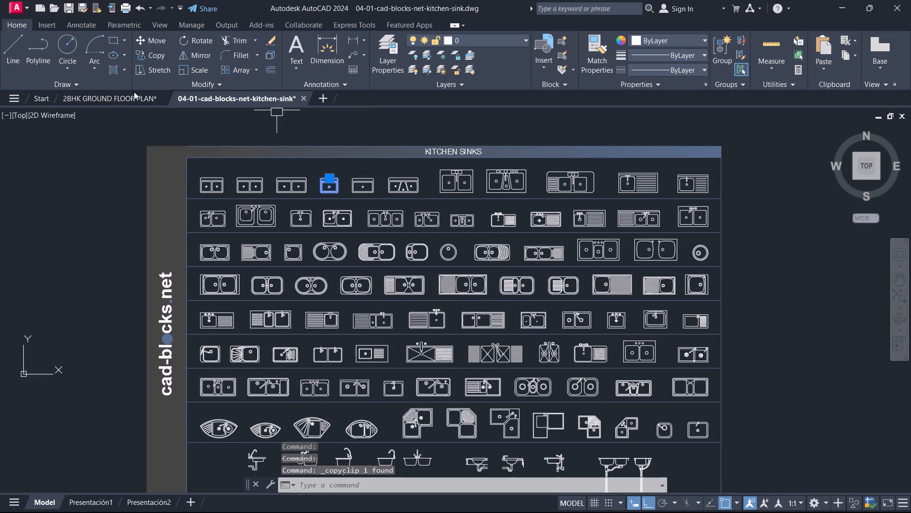
Paste the copied sink block into the 2BHK GROUND FLOOR PLAN drawing, in the empty space beside the plan.
{"action": "left_click", "coordinate": [131, 100]}
{"action": "key", "text": "ctrl+v"}
{"action": "middle_click_drag", "start_coordinate": [389, 279], "coordinate": [376, 272]}
{"action": "scroll", "coordinate": [377, 273], "scroll_direction": "down", "scroll_amount": 1}
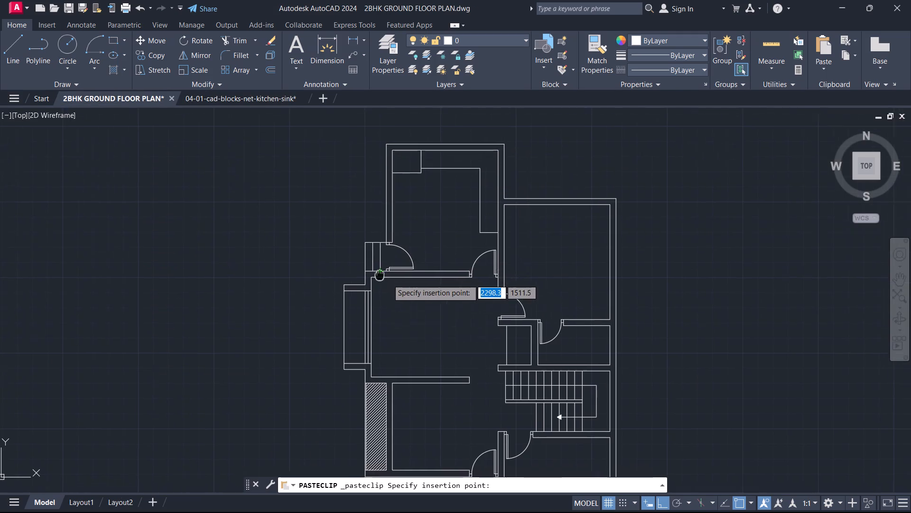
{"action": "middle_click_drag", "start_coordinate": [376, 272], "coordinate": [113, 320]}
{"action": "left_click", "coordinate": [330, 248]}
Scale the pasted sink block down freehand from its lower-left corner so it suits the size of the plan.
{"action": "type", "text": "SC"}
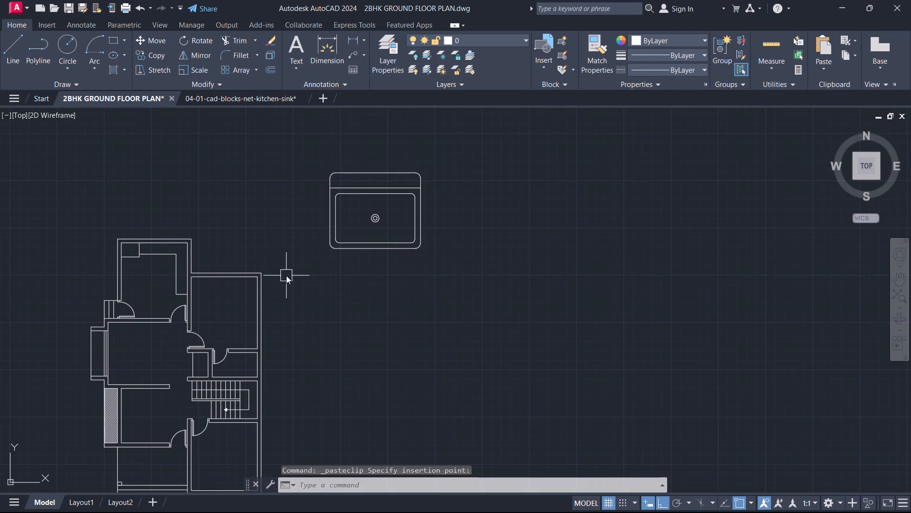
{"action": "key", "text": "space"}
{"action": "scroll", "coordinate": [340, 249], "scroll_direction": "up", "scroll_amount": 3}
{"action": "left_click", "coordinate": [309, 244]}
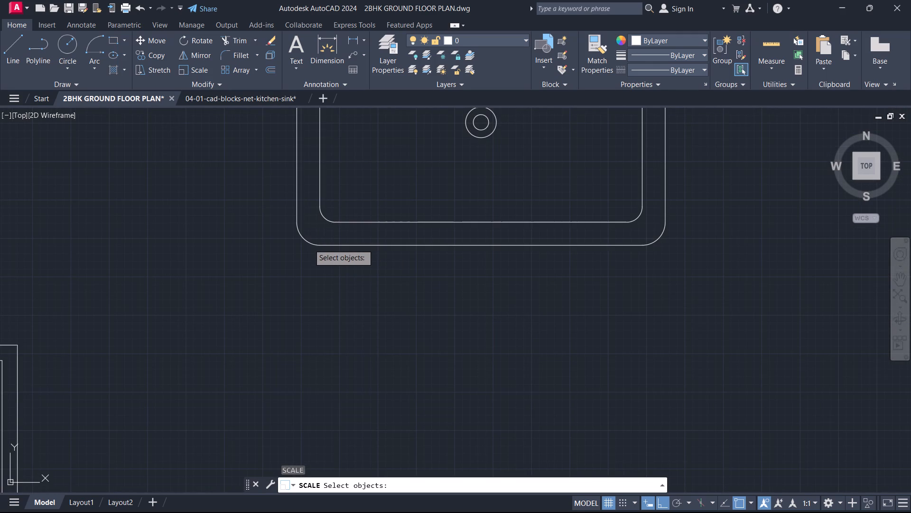
{"action": "type", "text": "SC"}
{"action": "key", "text": "space"}
{"action": "key", "text": "space"}
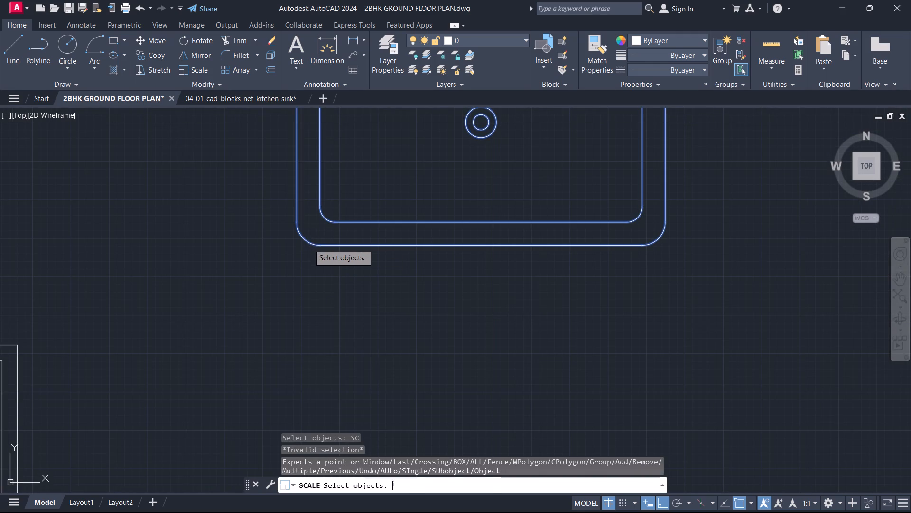
{"action": "left_click", "coordinate": [309, 245]}
{"action": "scroll", "coordinate": [321, 239], "scroll_direction": "up", "scroll_amount": 1}
{"action": "left_click", "coordinate": [321, 239]}
{"action": "key", "text": "Escape"}
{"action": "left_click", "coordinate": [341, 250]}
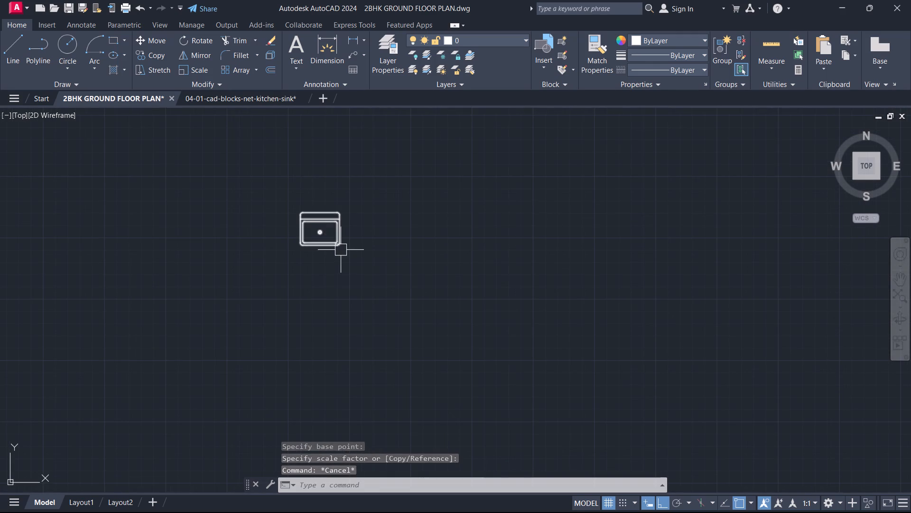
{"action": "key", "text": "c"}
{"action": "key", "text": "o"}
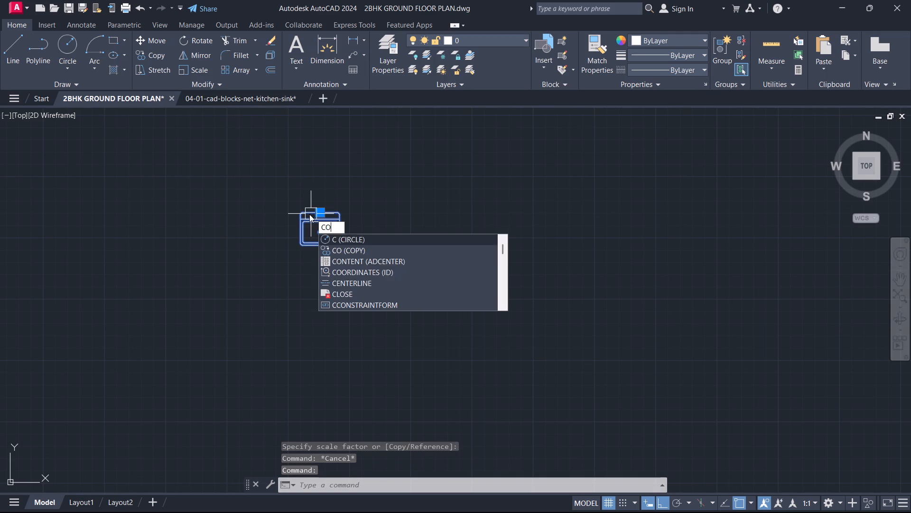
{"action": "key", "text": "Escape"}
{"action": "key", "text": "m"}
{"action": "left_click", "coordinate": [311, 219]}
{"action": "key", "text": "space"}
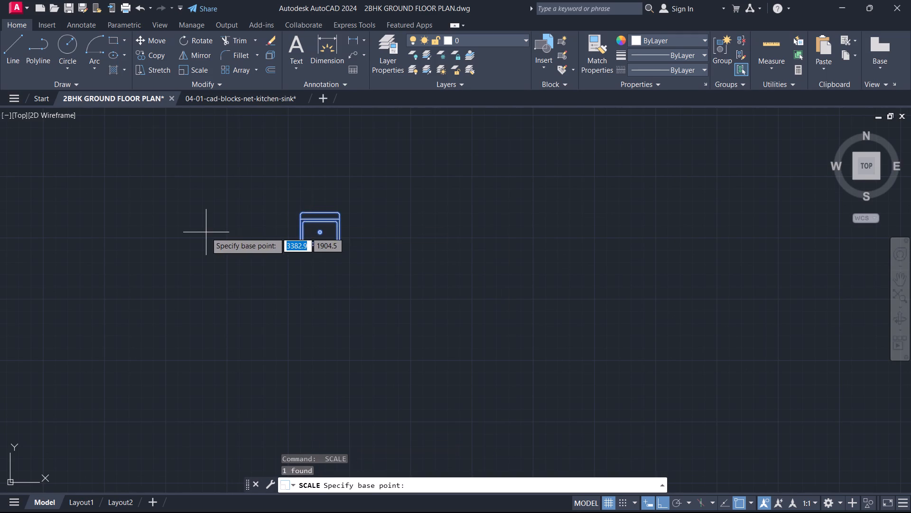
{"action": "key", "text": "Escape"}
Move the reduced sink block horizontally onto the counter along the kitchen's upper wall.
{"action": "left_click", "coordinate": [301, 246]}
{"action": "type", "text": "M"}
{"action": "key", "text": "space"}
{"action": "left_click", "coordinate": [281, 237]}
{"action": "scroll", "coordinate": [95, 230], "scroll_direction": "down", "scroll_amount": 1}
{"action": "middle_click_drag", "start_coordinate": [95, 230], "coordinate": [507, 236]}
{"action": "middle_click_drag", "start_coordinate": [168, 338], "coordinate": [636, 383]}
{"action": "scroll", "coordinate": [325, 321], "scroll_direction": "up", "scroll_amount": 2}
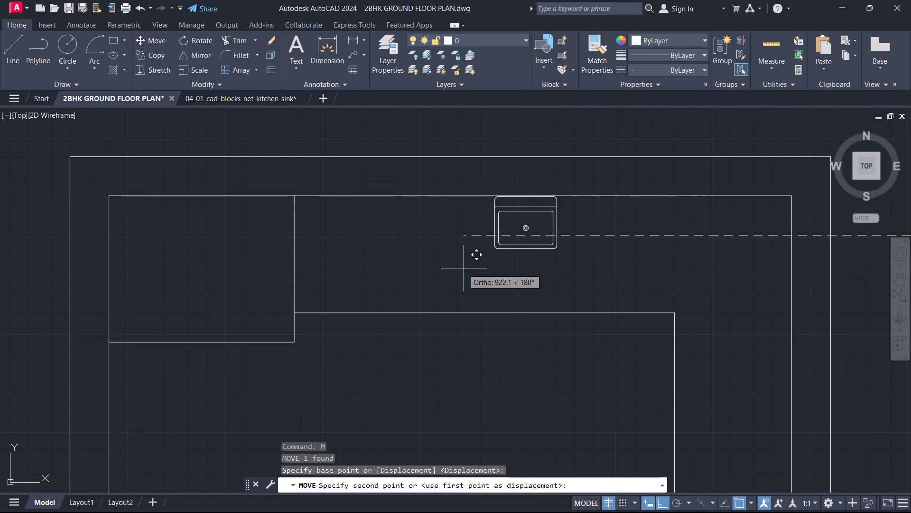
{"action": "left_click", "coordinate": [468, 266]}
{"action": "key", "text": "Escape"}
Turn Ortho off and move the sink slightly down from the wall, to the middle of the counter depth.
{"action": "left_click", "coordinate": [559, 259]}
{"action": "left_click", "coordinate": [537, 244]}
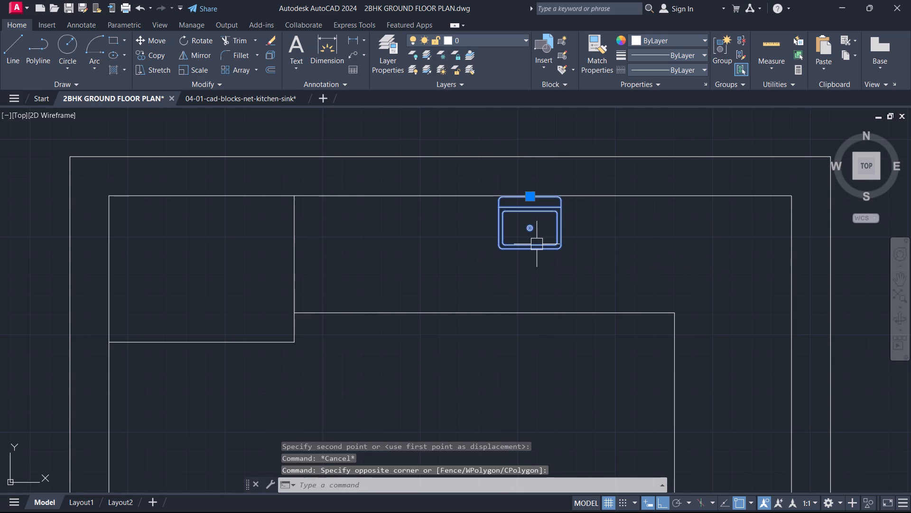
{"action": "key", "text": "F8"}
{"action": "type", "text": "M"}
{"action": "key", "text": "space"}
{"action": "left_click", "coordinate": [537, 244]}
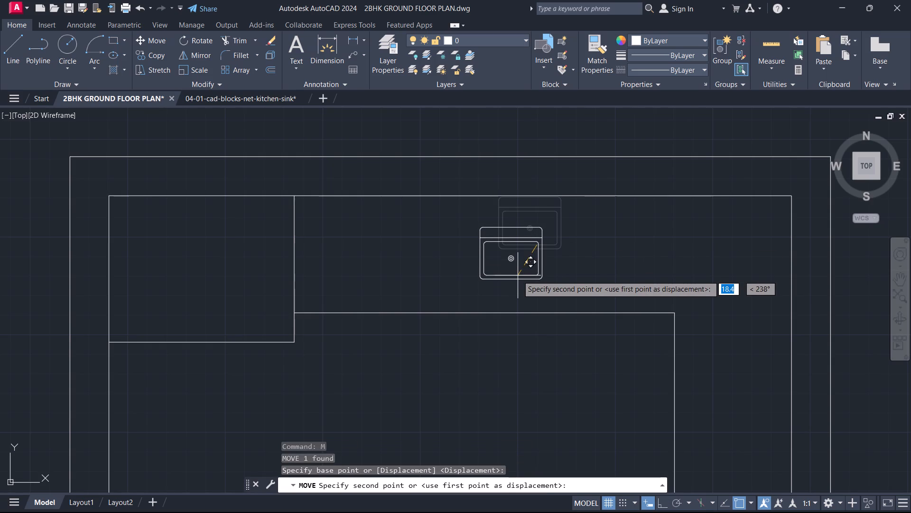
{"action": "left_click", "coordinate": [543, 275]}
{"action": "key", "text": "Escape"}
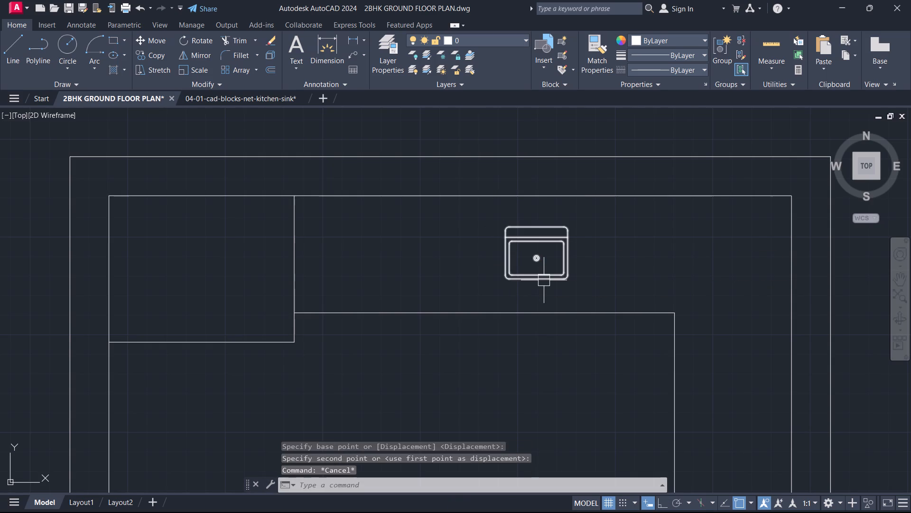
Scale the sink up freehand from a base point near its drain so it nearly fills the counter depth.
{"action": "left_click", "coordinate": [544, 282]}
{"action": "type", "text": "SC"}
{"action": "key", "text": "space"}
{"action": "scroll", "coordinate": [540, 270], "scroll_direction": "up", "scroll_amount": 3}
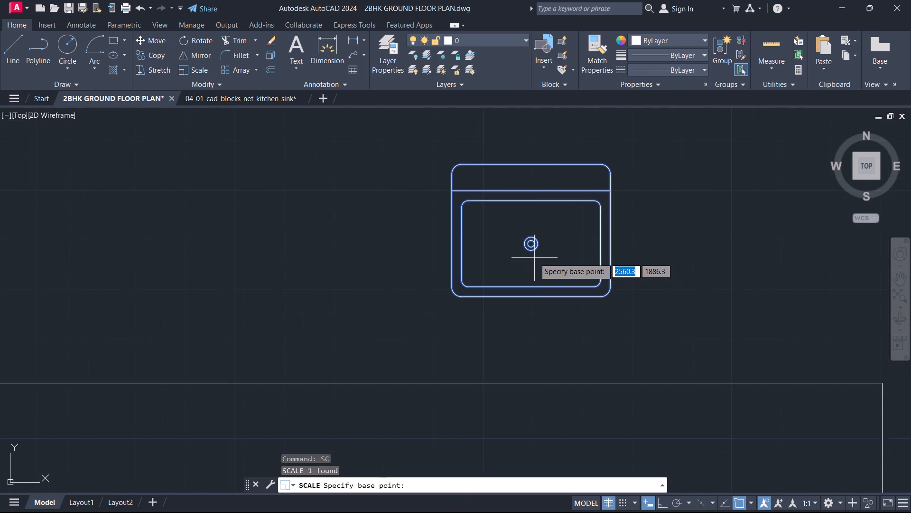
{"action": "left_click", "coordinate": [528, 234]}
{"action": "scroll", "coordinate": [549, 254], "scroll_direction": "down", "scroll_amount": 4}
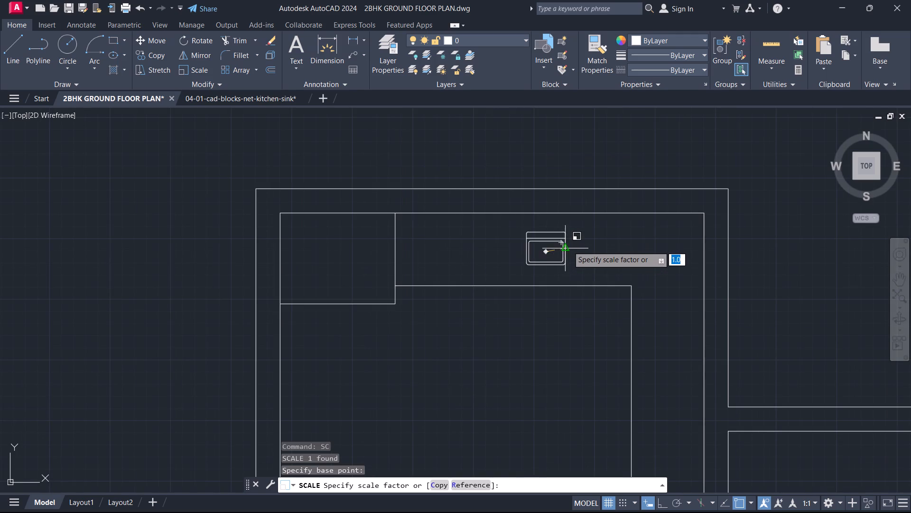
{"action": "left_click", "coordinate": [578, 240]}
{"action": "key", "text": "Escape"}
Open the recent block library drawing whose name begins with 04-03-cad-blocks-net.
{"action": "scroll", "coordinate": [572, 260], "scroll_direction": "down", "scroll_amount": 2}
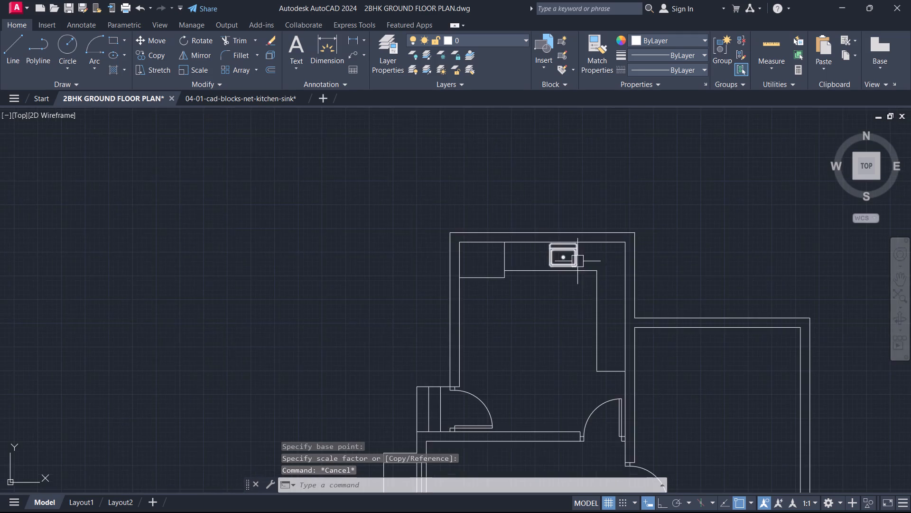
{"action": "middle_click_drag", "start_coordinate": [584, 277], "coordinate": [521, 199]}
{"action": "scroll", "coordinate": [503, 285], "scroll_direction": "down", "scroll_amount": 2}
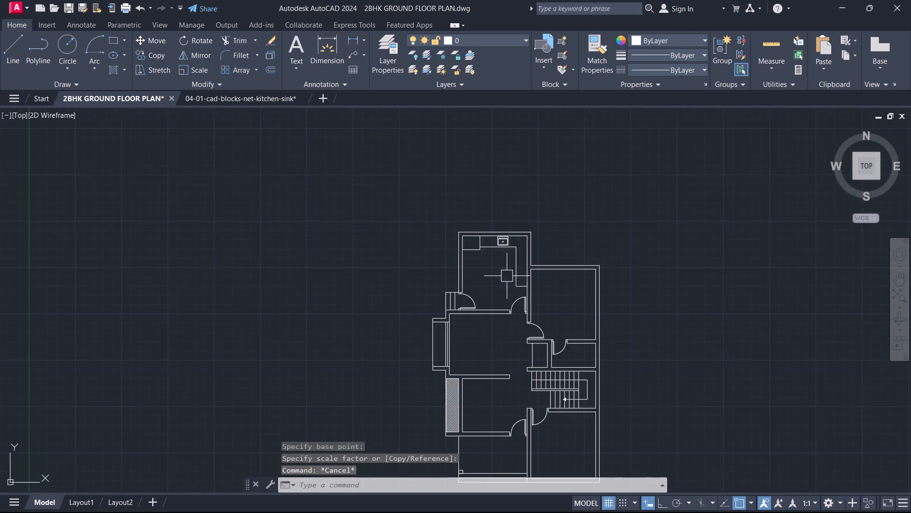
{"action": "middle_click_drag", "start_coordinate": [507, 275], "coordinate": [352, 268]}
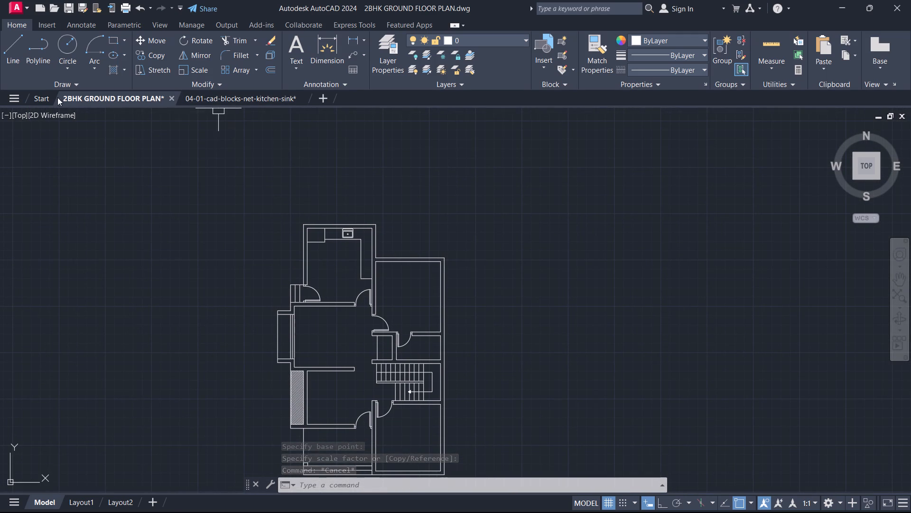
{"action": "left_click", "coordinate": [30, 98]}
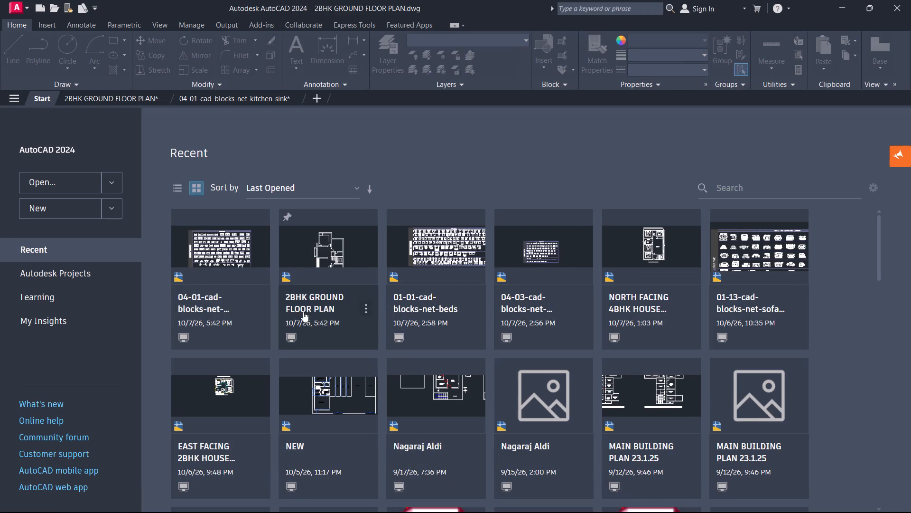
{"action": "left_click", "coordinate": [557, 302]}
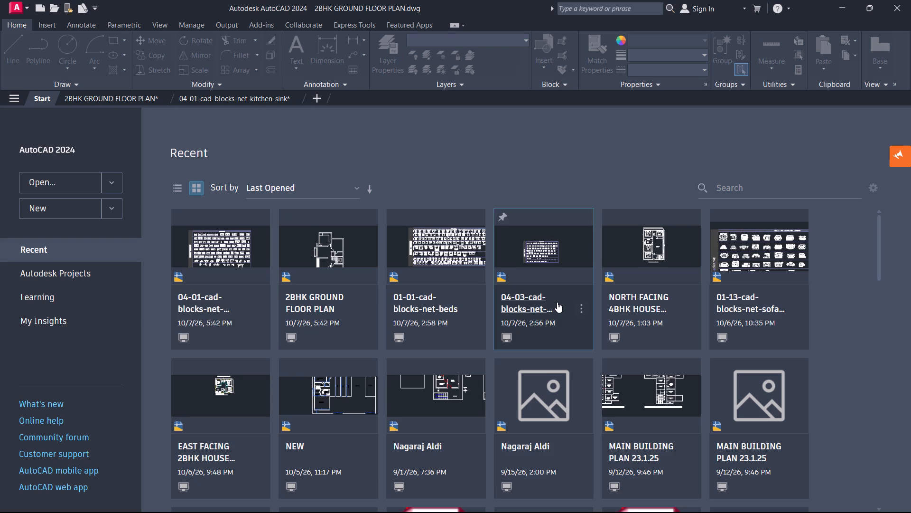
Copy a three-burner stove block from the ranges library and paste it in the 2BHK GROUND FLOOR PLAN drawing, outside the plan's right side.
{"action": "scroll", "coordinate": [448, 328], "scroll_direction": "up", "scroll_amount": 1}
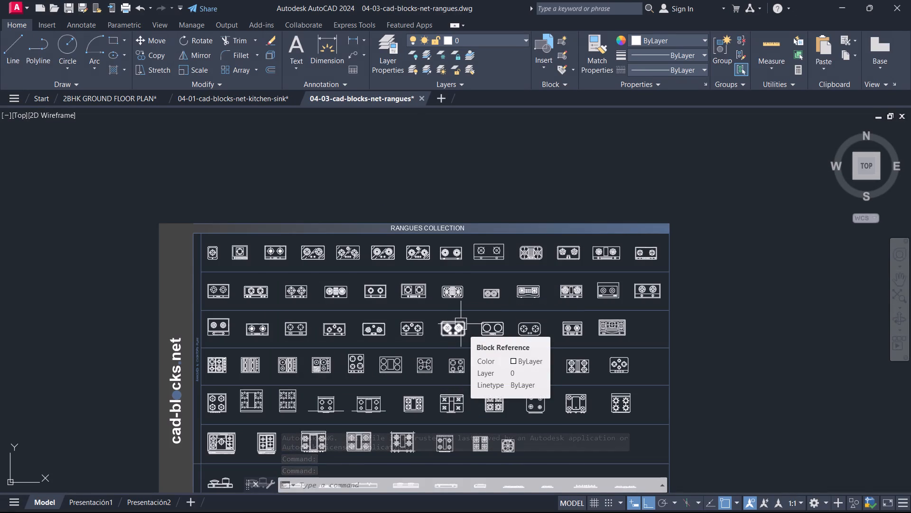
{"action": "middle_click_drag", "start_coordinate": [562, 348], "coordinate": [583, 289]}
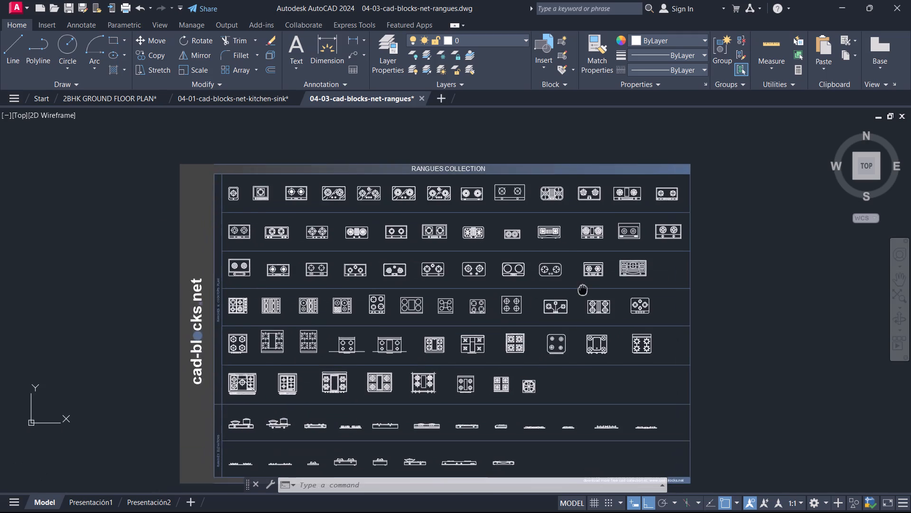
{"action": "middle_click_drag", "start_coordinate": [583, 289], "coordinate": [583, 287]}
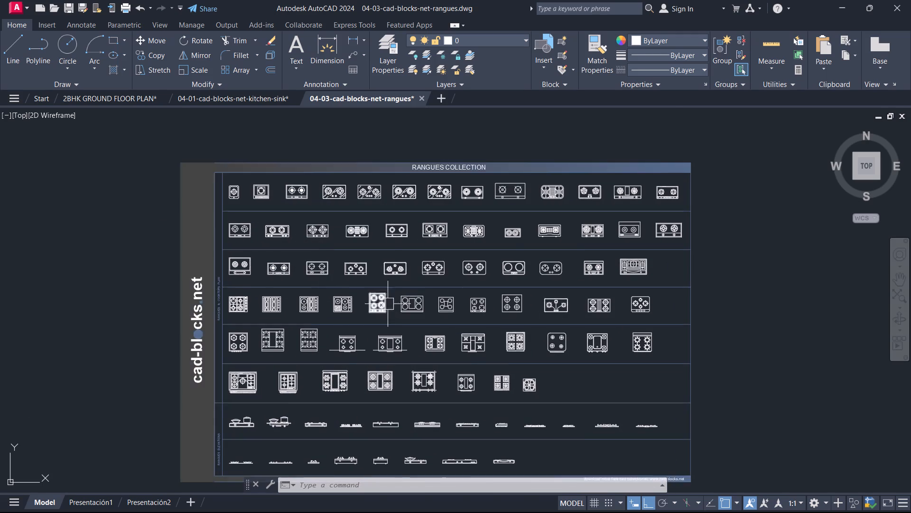
{"action": "scroll", "coordinate": [366, 287], "scroll_direction": "up", "scroll_amount": 2}
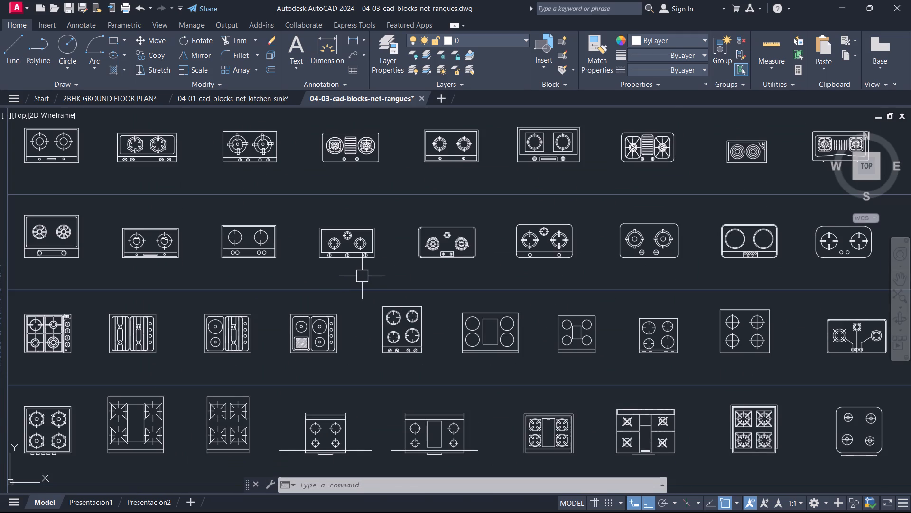
{"action": "left_click", "coordinate": [384, 272]}
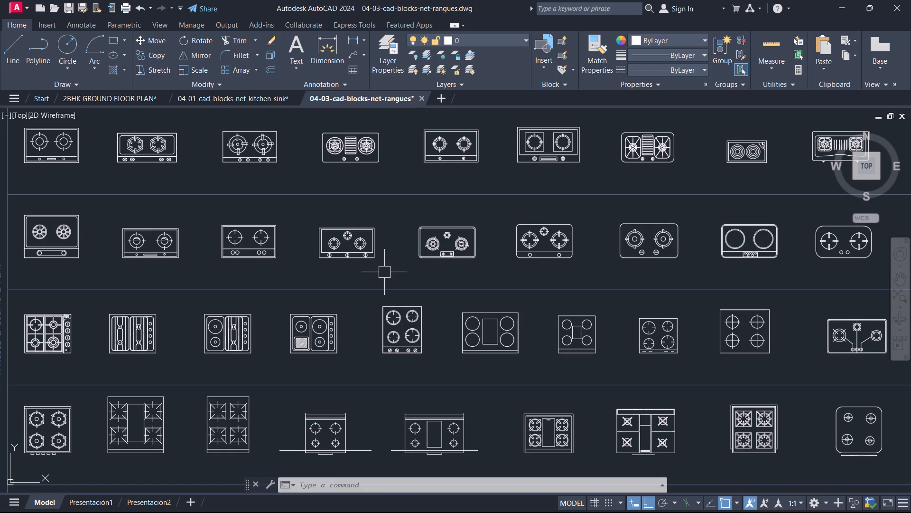
{"action": "left_click", "coordinate": [356, 238]}
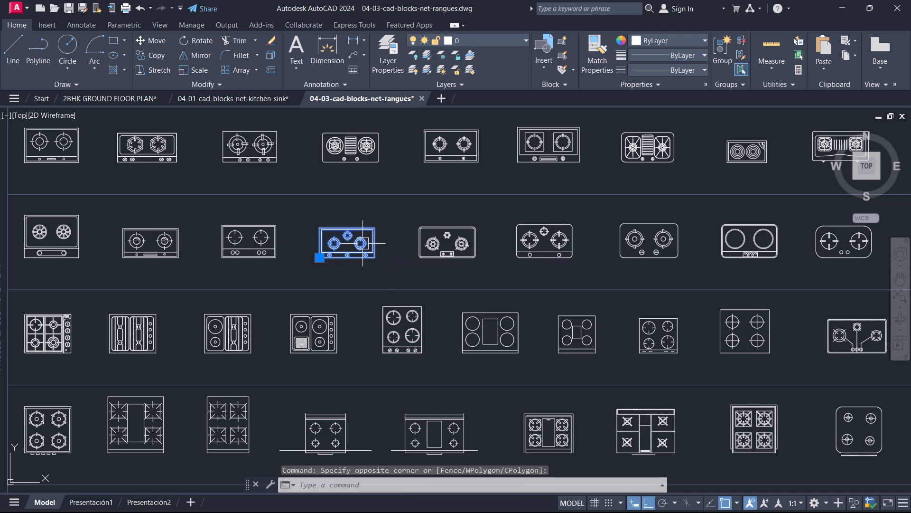
{"action": "key", "text": "ctrl+c"}
{"action": "left_click", "coordinate": [122, 101]}
{"action": "key", "text": "ctrl+v"}
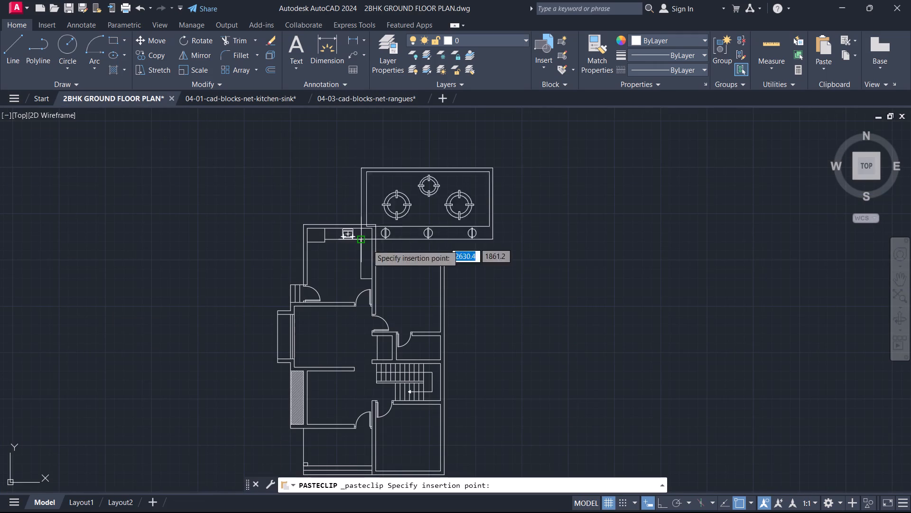
{"action": "left_click", "coordinate": [565, 248]}
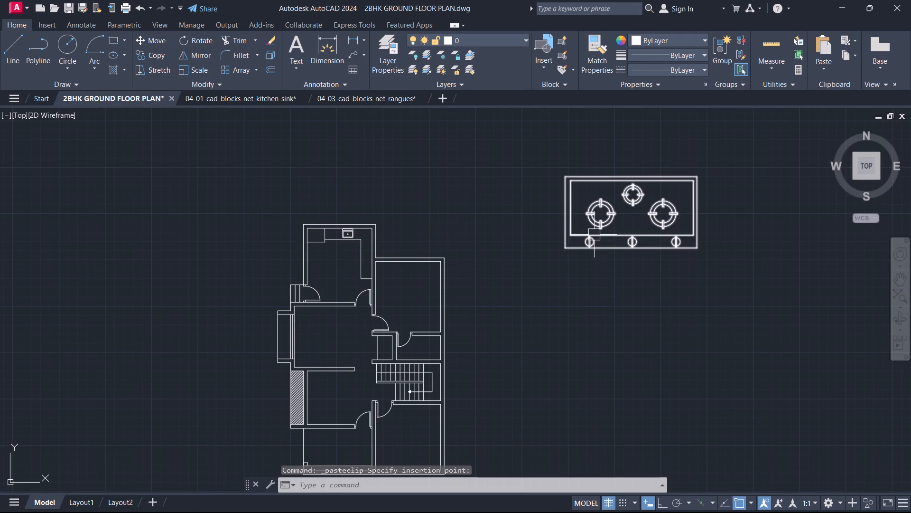
Scale the pasted stove down freehand from its lower-left corner to kitchen counter size.
{"action": "left_click", "coordinate": [596, 233]}
{"action": "key", "text": "s"}
{"action": "key", "text": "c"}
{"action": "key", "text": "space"}
{"action": "scroll", "coordinate": [565, 253], "scroll_direction": "up", "scroll_amount": 2}
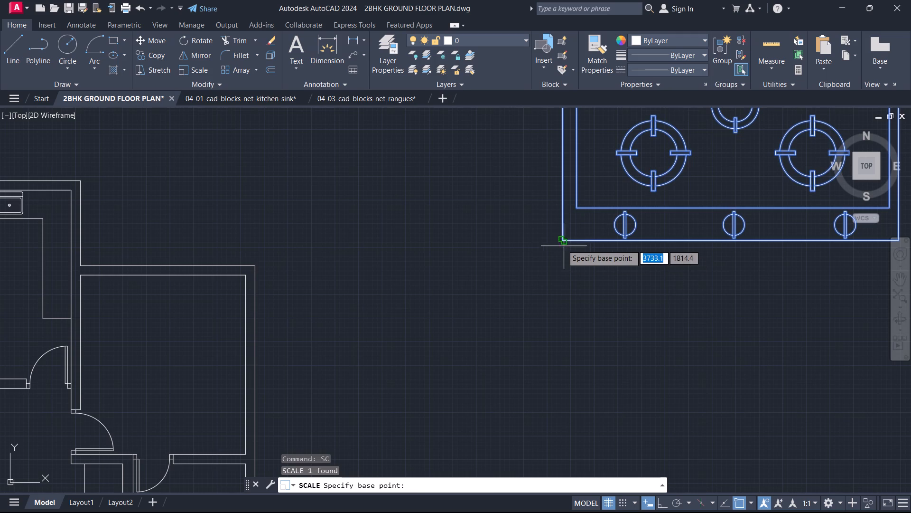
{"action": "left_click", "coordinate": [559, 240]}
{"action": "left_click", "coordinate": [579, 231]}
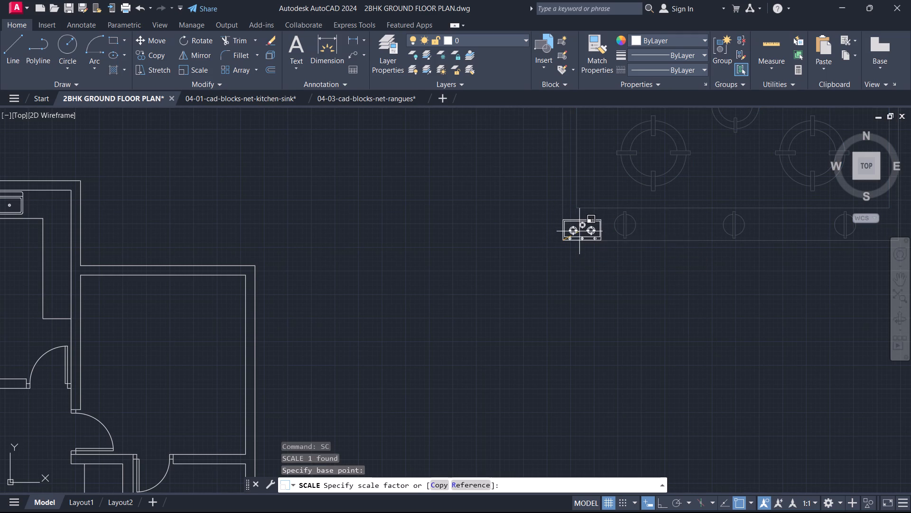
Copy the reduced stove onto the counter section in the kitchen's upper-left corner.
{"action": "left_click_drag", "start_coordinate": [604, 248], "coordinate": [599, 245]}
{"action": "left_click", "coordinate": [569, 199]}
{"action": "type", "text": "CO"}
{"action": "key", "text": "space"}
{"action": "left_click", "coordinate": [569, 199]}
{"action": "middle_click_drag", "start_coordinate": [388, 232], "coordinate": [897, 293]}
{"action": "scroll", "coordinate": [592, 271], "scroll_direction": "up", "scroll_amount": 2}
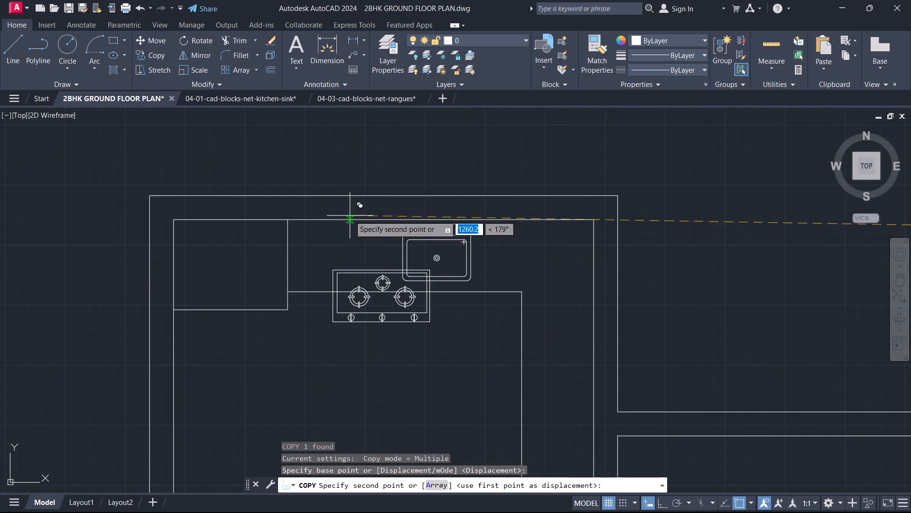
{"action": "middle_click_drag", "start_coordinate": [350, 216], "coordinate": [715, 228]}
{"action": "scroll", "coordinate": [623, 240], "scroll_direction": "up", "scroll_amount": 2}
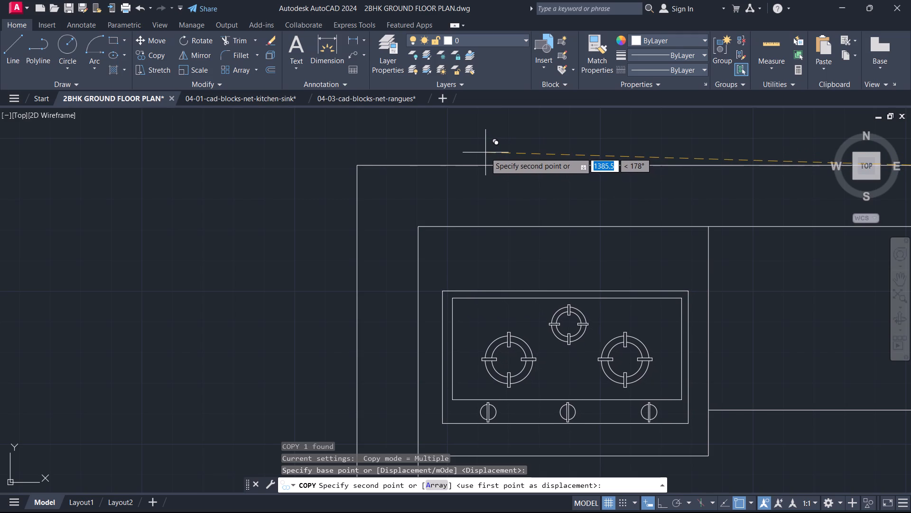
{"action": "left_click", "coordinate": [485, 152]}
{"action": "key", "text": "Escape"}
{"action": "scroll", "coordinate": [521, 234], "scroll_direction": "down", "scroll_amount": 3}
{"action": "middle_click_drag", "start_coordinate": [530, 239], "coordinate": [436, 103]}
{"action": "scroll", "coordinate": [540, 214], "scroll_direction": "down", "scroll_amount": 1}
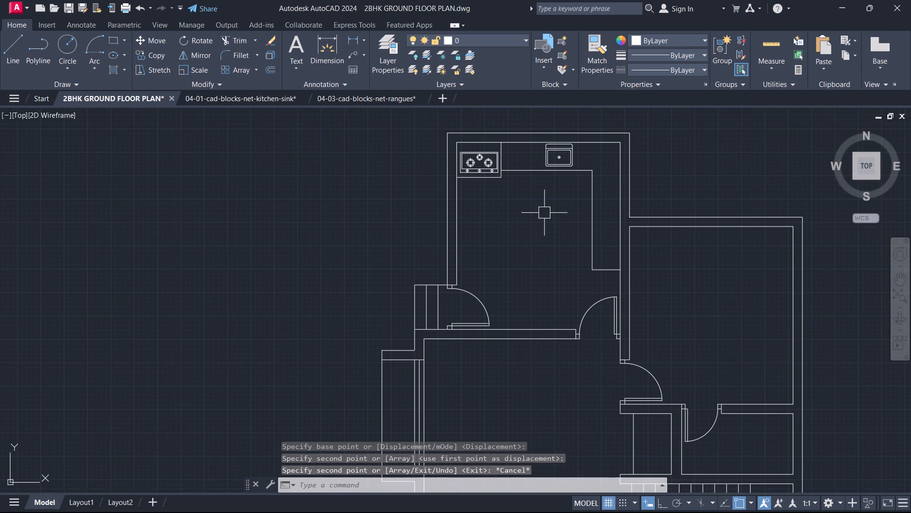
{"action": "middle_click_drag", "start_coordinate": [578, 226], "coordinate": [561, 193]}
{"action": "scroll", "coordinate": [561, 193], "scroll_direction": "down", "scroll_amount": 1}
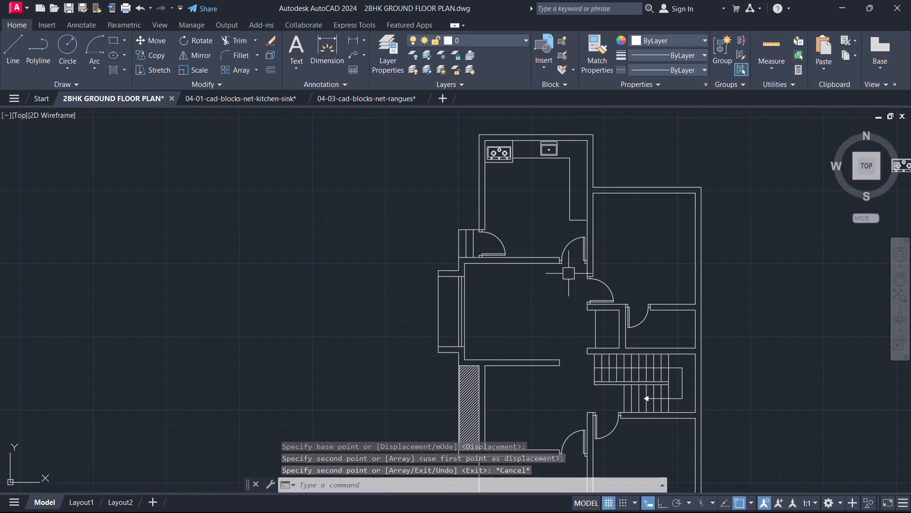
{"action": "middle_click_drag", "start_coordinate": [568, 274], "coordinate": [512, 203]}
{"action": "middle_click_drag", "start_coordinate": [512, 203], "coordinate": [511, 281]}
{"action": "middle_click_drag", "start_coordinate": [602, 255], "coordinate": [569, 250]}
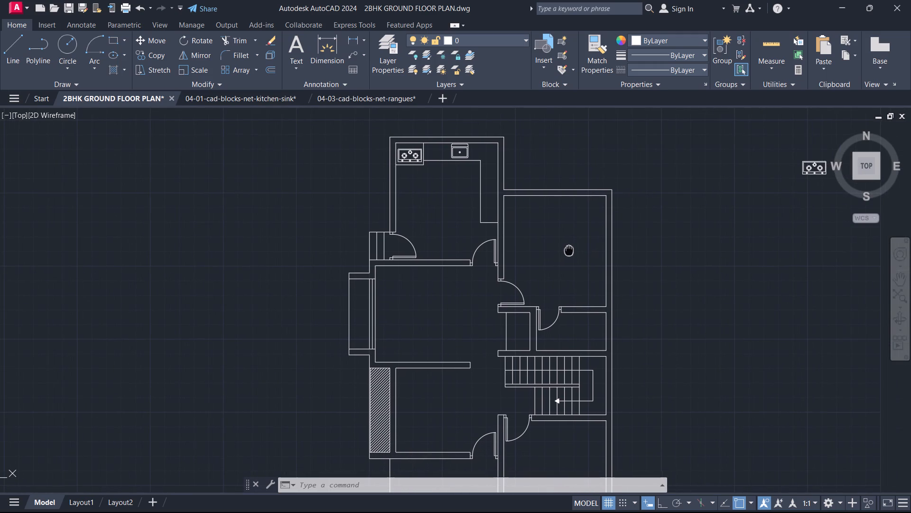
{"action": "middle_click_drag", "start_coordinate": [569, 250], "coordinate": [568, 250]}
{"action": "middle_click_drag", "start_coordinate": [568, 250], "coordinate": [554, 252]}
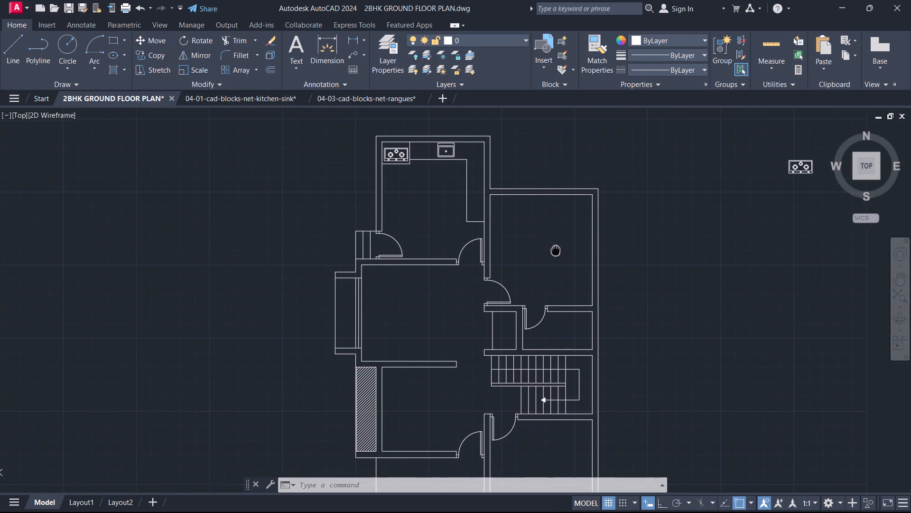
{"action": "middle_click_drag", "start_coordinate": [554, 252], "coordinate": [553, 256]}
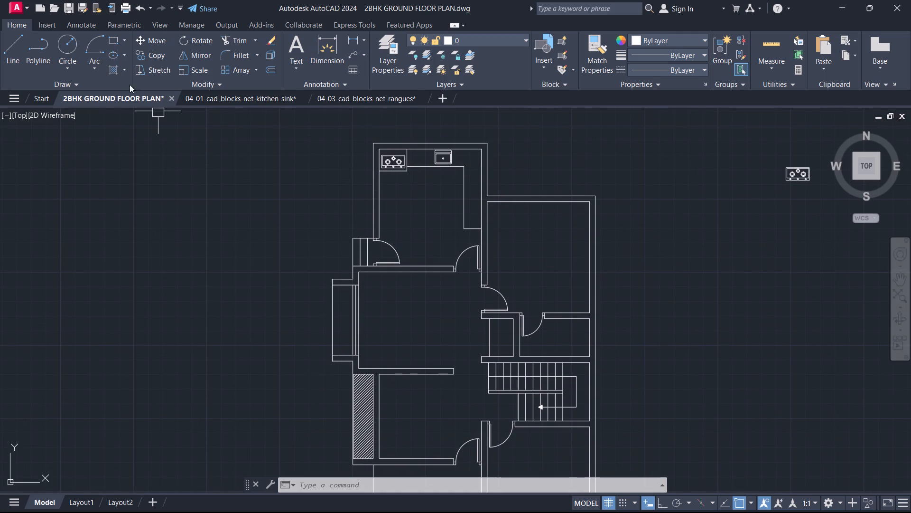
Open the recent block library drawing 01-01-cad-blocks-net-beds.
{"action": "left_click", "coordinate": [33, 101]}
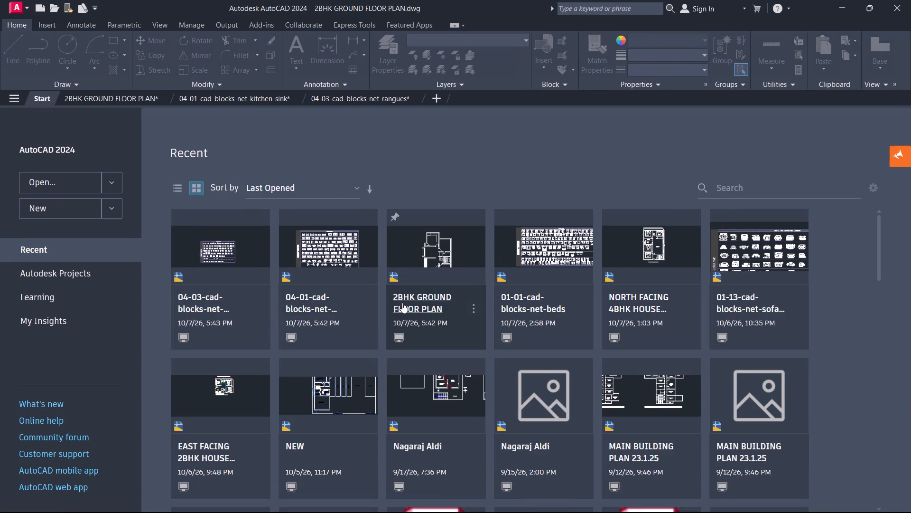
{"action": "left_click", "coordinate": [564, 309]}
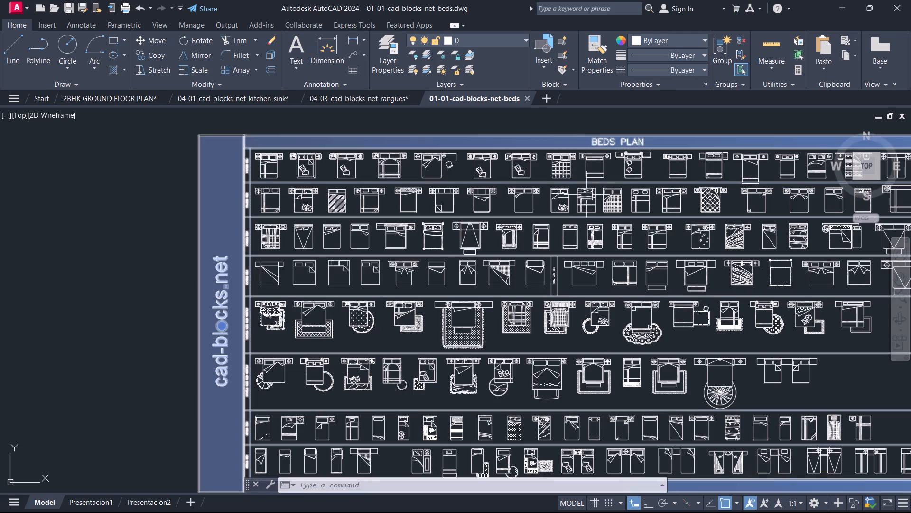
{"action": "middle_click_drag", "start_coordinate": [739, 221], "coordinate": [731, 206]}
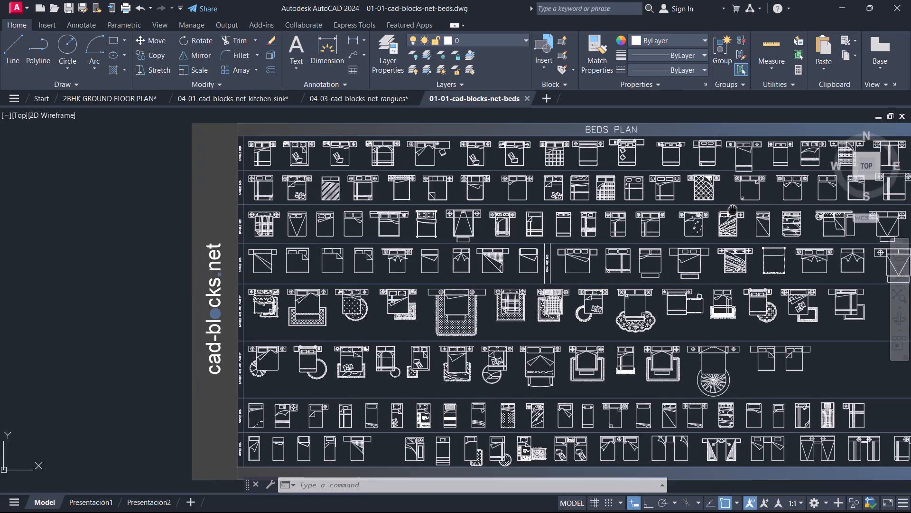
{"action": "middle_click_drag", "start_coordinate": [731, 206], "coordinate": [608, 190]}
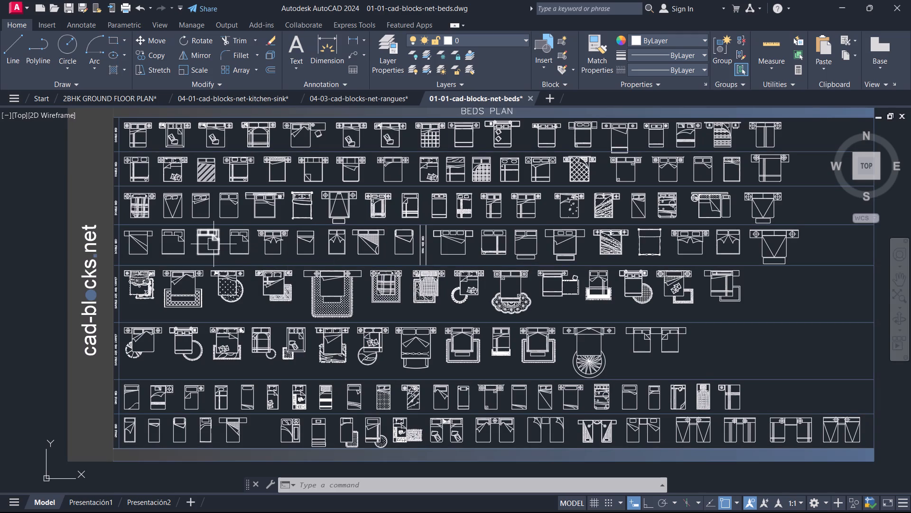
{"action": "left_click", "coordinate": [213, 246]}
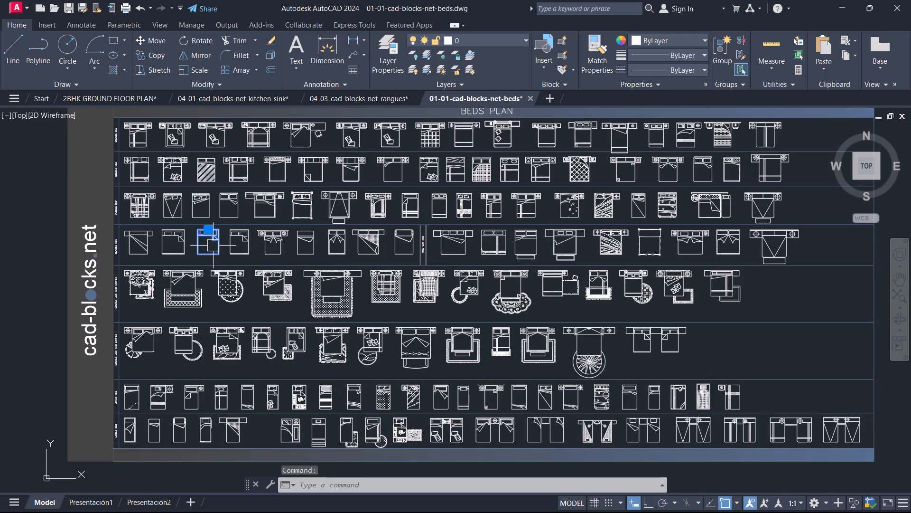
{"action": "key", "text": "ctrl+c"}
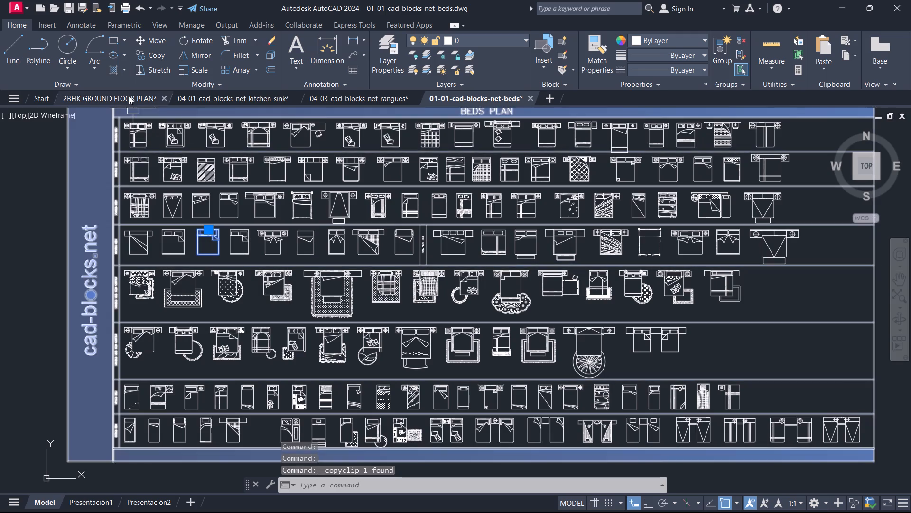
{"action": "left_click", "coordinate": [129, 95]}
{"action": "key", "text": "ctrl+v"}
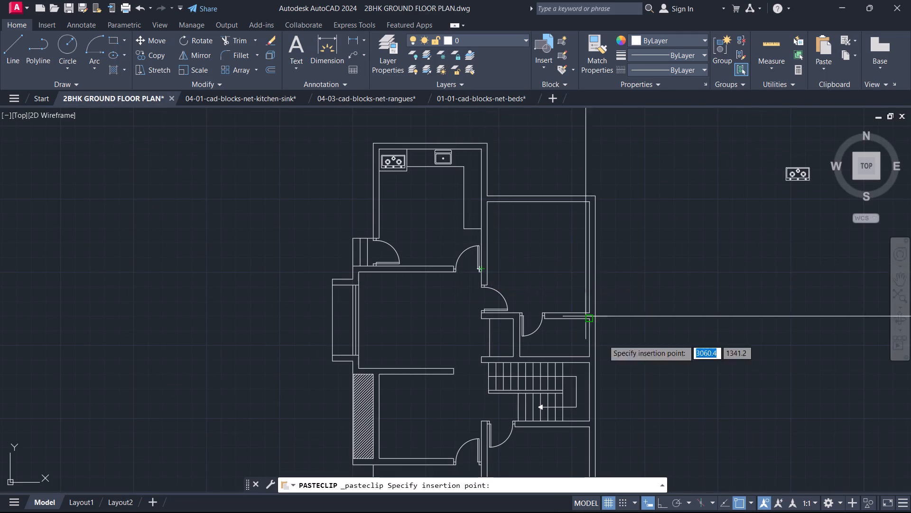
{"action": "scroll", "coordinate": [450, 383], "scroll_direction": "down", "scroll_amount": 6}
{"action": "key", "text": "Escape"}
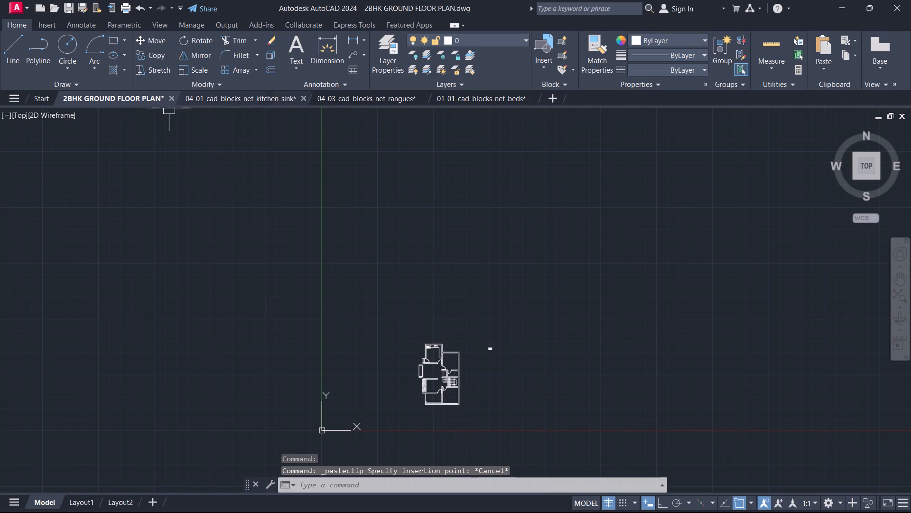
Delete the spare stove block outside the floor plan.
{"action": "scroll", "coordinate": [456, 358], "scroll_direction": "up", "scroll_amount": 3}
{"action": "left_click", "coordinate": [678, 397]}
{"action": "left_click", "coordinate": [557, 279]}
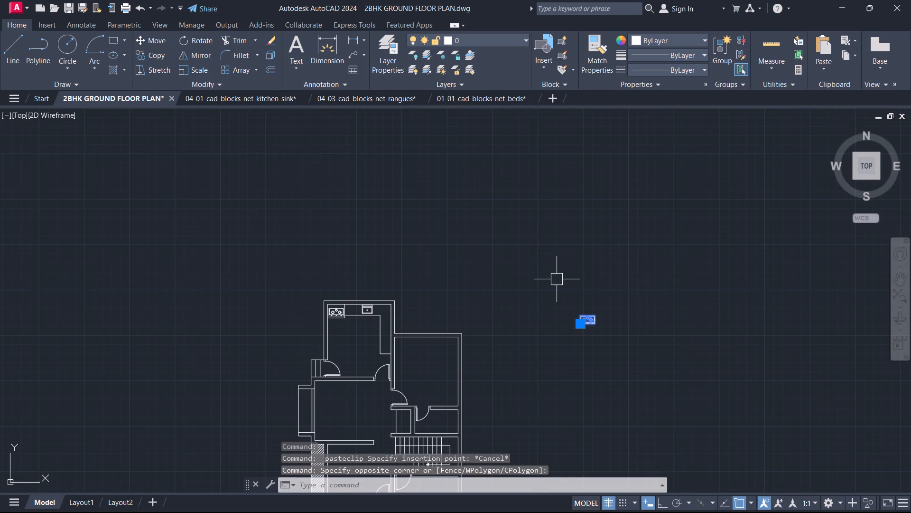
{"action": "key", "text": "Delete"}
Copy the double bed block with two round-lamp nightstands from the fourth row of the beds library drawing.
{"action": "left_click", "coordinate": [483, 99]}
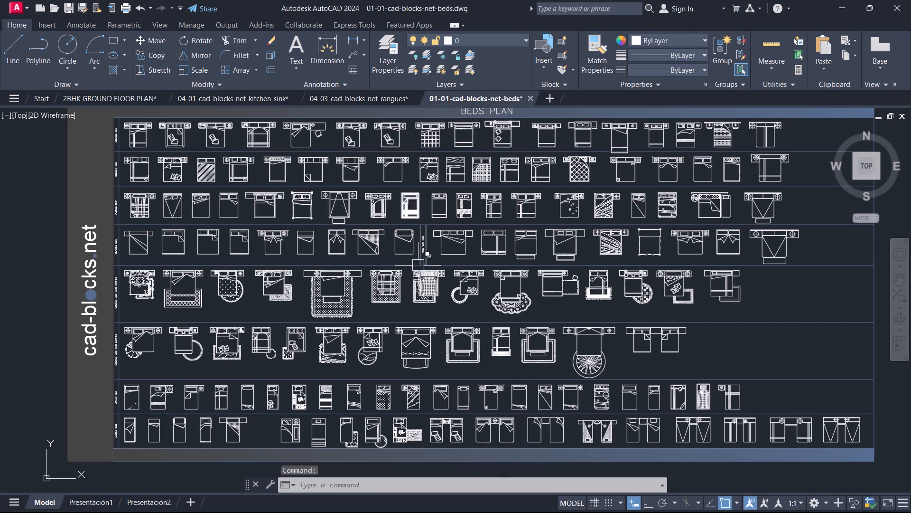
{"action": "scroll", "coordinate": [474, 282], "scroll_direction": "up", "scroll_amount": 2}
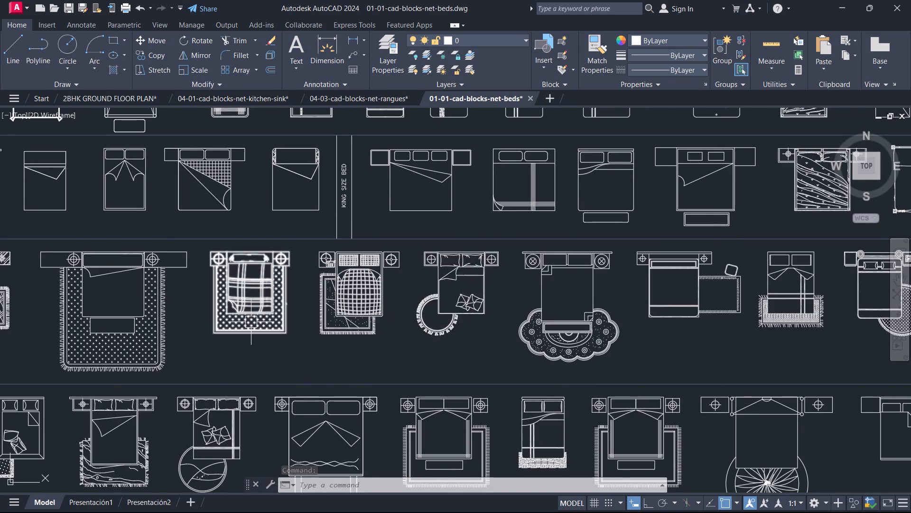
{"action": "scroll", "coordinate": [249, 322], "scroll_direction": "down", "scroll_amount": 2}
{"action": "middle_click_drag", "start_coordinate": [251, 315], "coordinate": [383, 311]}
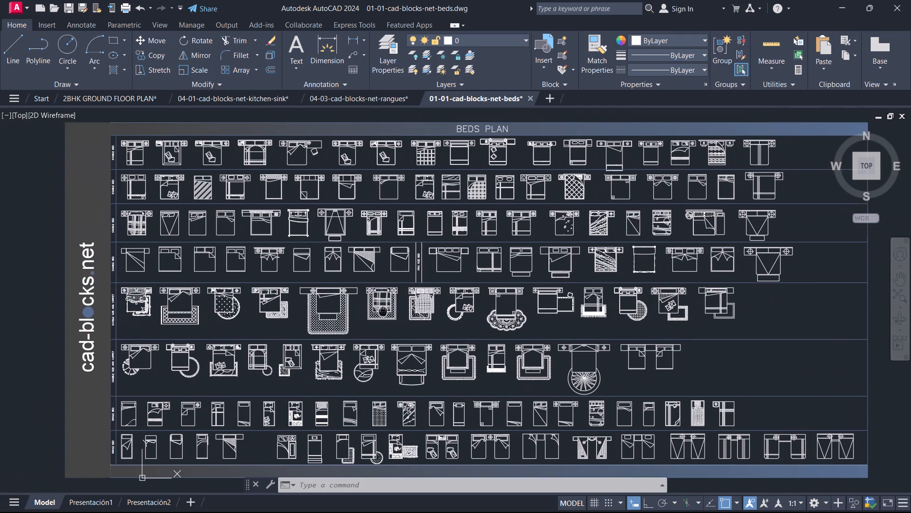
{"action": "middle_click_drag", "start_coordinate": [383, 311], "coordinate": [399, 308]}
{"action": "scroll", "coordinate": [340, 317], "scroll_direction": "up", "scroll_amount": 1}
{"action": "middle_click_drag", "start_coordinate": [262, 315], "coordinate": [354, 341]}
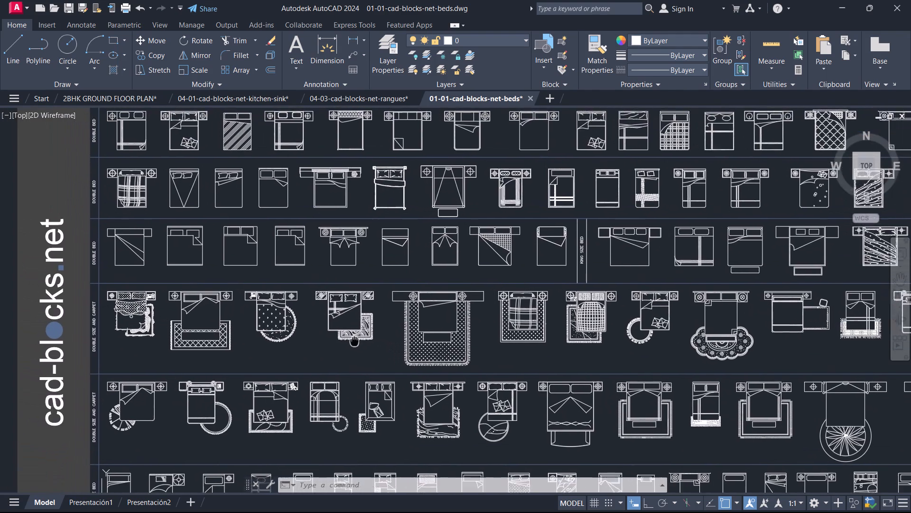
{"action": "middle_click_drag", "start_coordinate": [354, 341], "coordinate": [389, 353]}
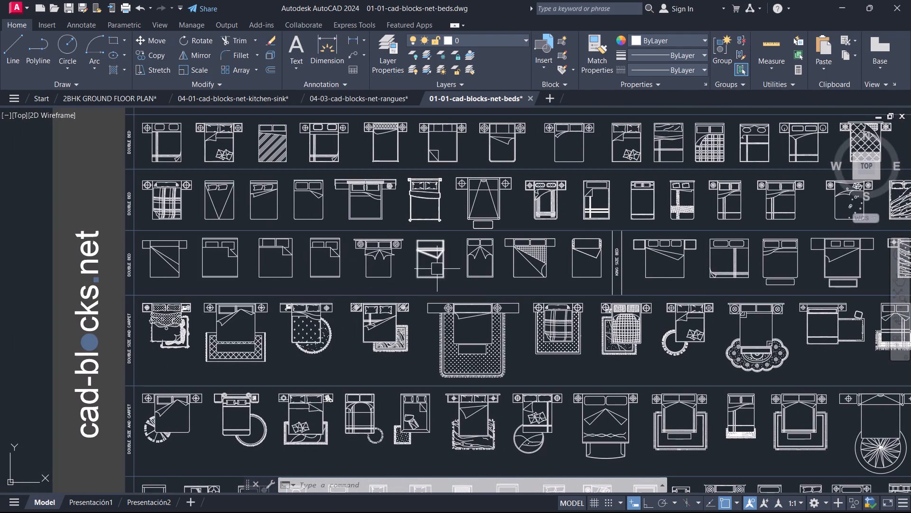
{"action": "scroll", "coordinate": [506, 281], "scroll_direction": "up", "scroll_amount": 1}
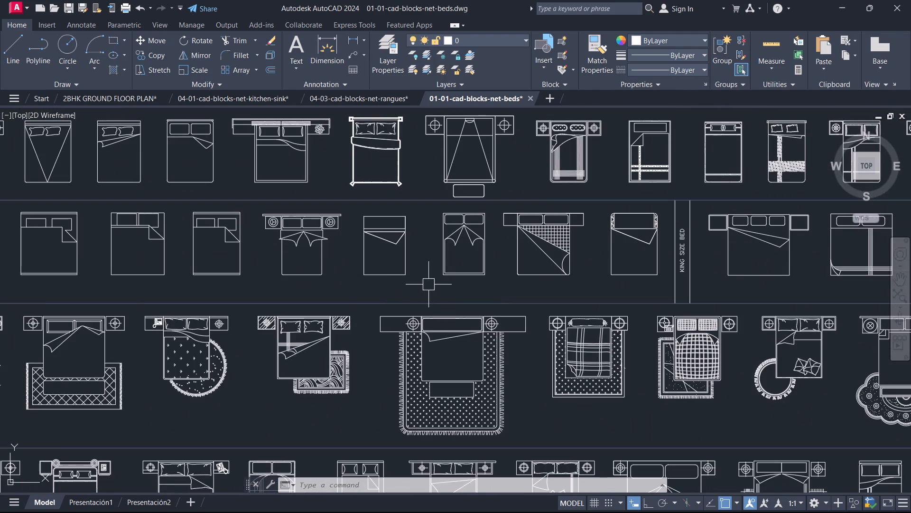
{"action": "left_click", "coordinate": [318, 277]}
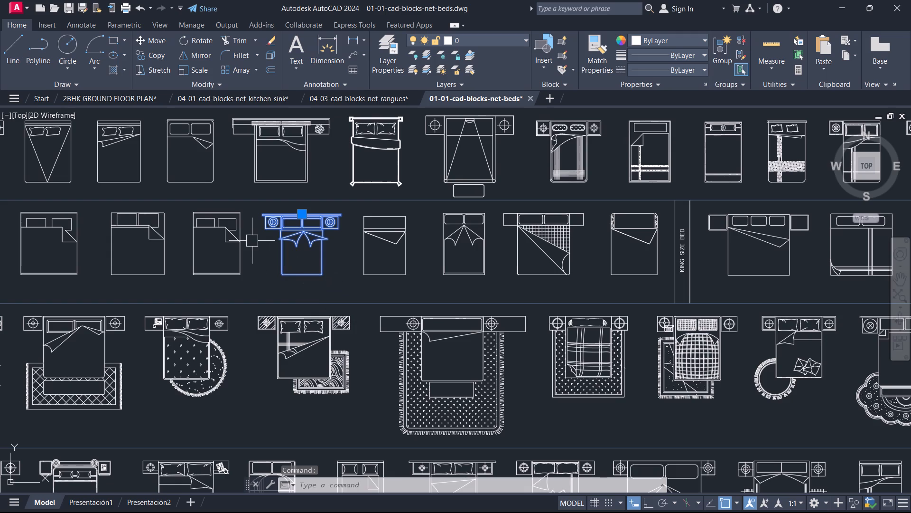
{"action": "key", "text": "ctrl+c"}
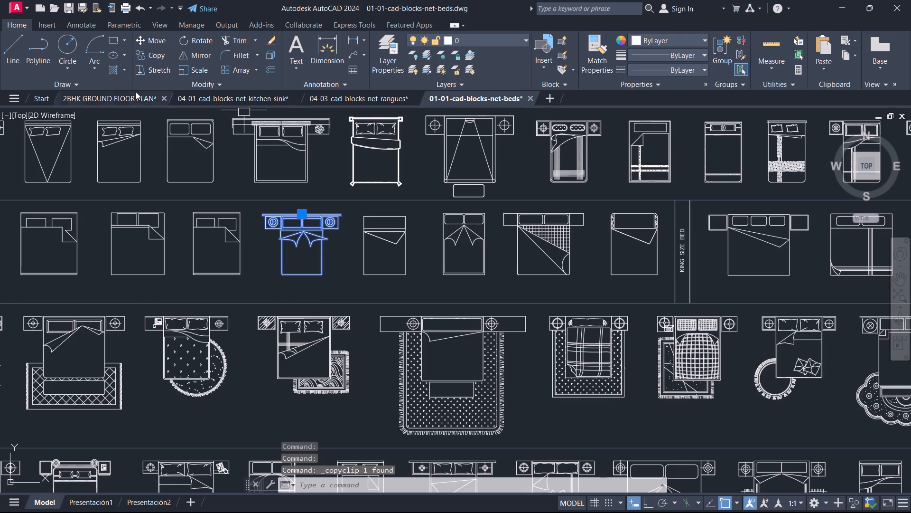
Paste the copied bed block into the 2BHK GROUND FLOOR PLAN drawing, in the empty space beside the plan.
{"action": "left_click", "coordinate": [118, 94]}
{"action": "key", "text": "ctrl+v"}
{"action": "key", "text": "ctrl+v"}
{"action": "key", "text": "ctrl+v"}
{"action": "key", "text": "ctrl+v"}
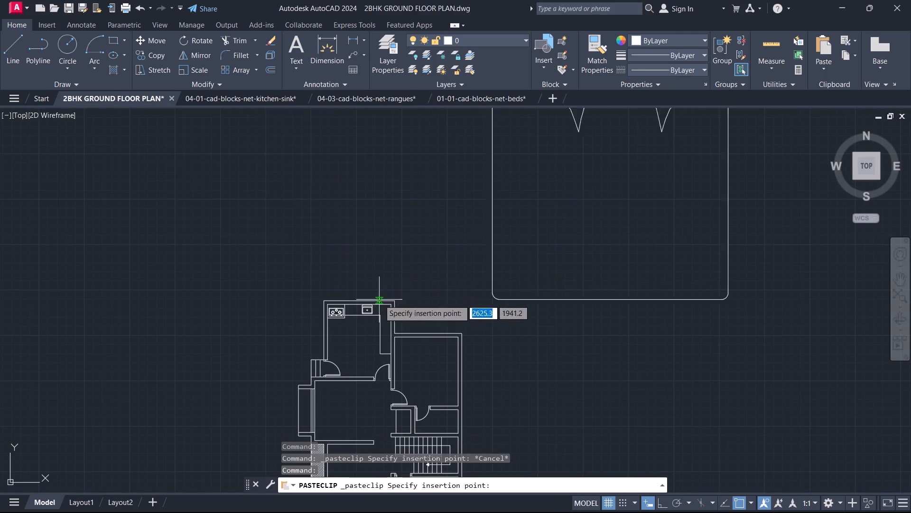
{"action": "left_click", "coordinate": [478, 272]}
Scale the pasted bed down freehand from its lower-left corner by a factor of about 0.1.
{"action": "scroll", "coordinate": [625, 280], "scroll_direction": "down", "scroll_amount": 3}
{"action": "middle_click_drag", "start_coordinate": [637, 265], "coordinate": [469, 301]}
{"action": "left_click", "coordinate": [491, 315]}
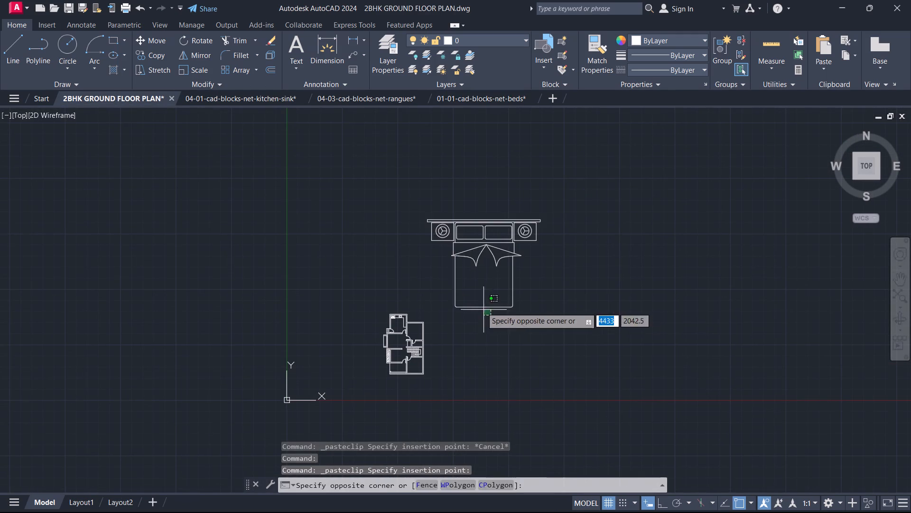
{"action": "left_click", "coordinate": [452, 281]}
{"action": "type", "text": "SC"}
{"action": "key", "text": "space"}
{"action": "scroll", "coordinate": [450, 293], "scroll_direction": "up", "scroll_amount": 3}
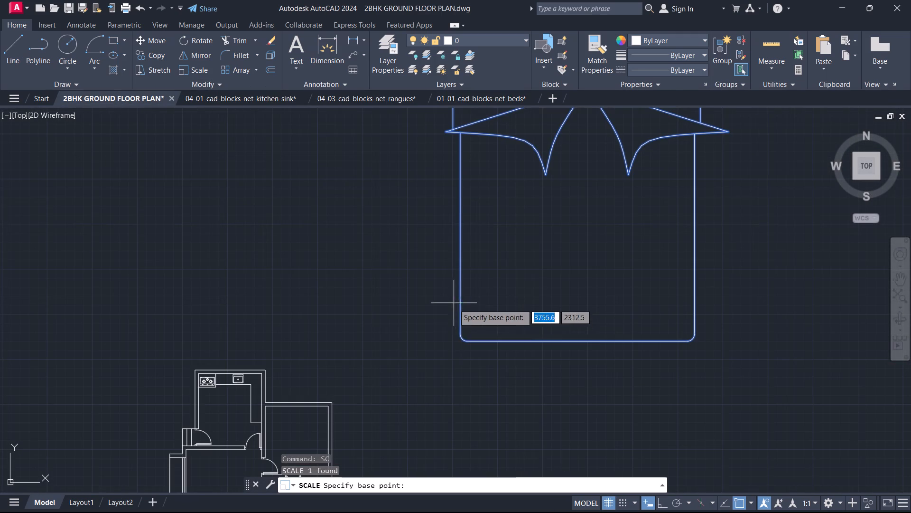
{"action": "left_click", "coordinate": [464, 338]}
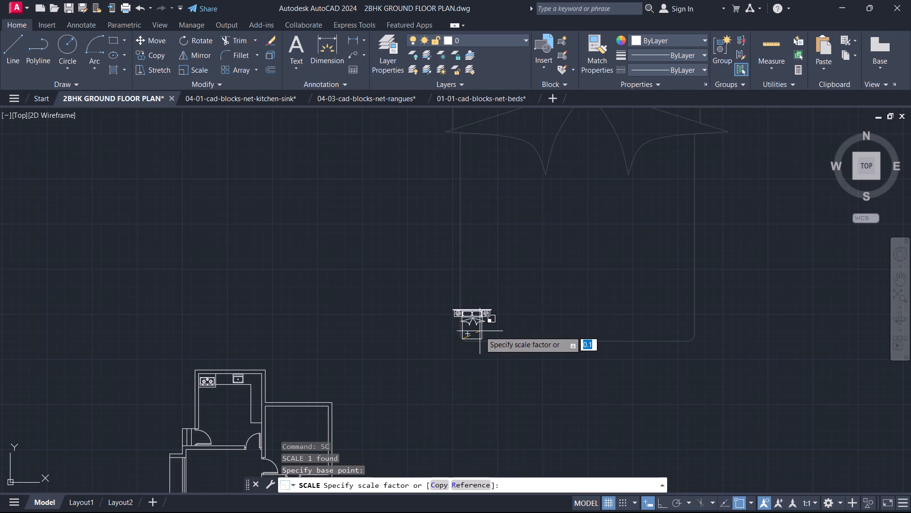
{"action": "left_click", "coordinate": [480, 331]}
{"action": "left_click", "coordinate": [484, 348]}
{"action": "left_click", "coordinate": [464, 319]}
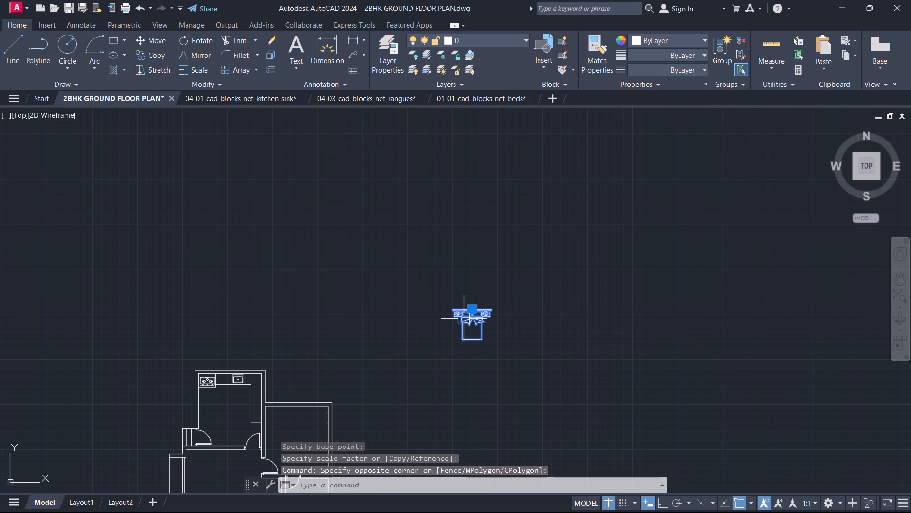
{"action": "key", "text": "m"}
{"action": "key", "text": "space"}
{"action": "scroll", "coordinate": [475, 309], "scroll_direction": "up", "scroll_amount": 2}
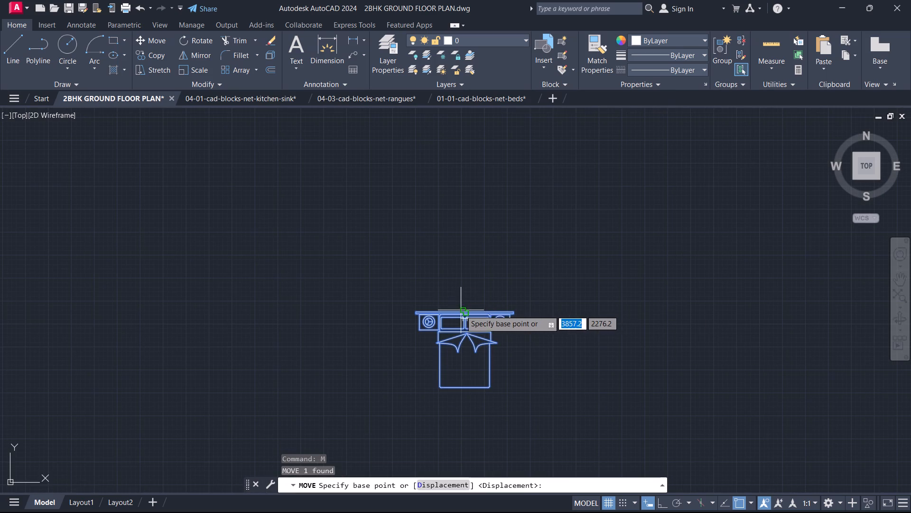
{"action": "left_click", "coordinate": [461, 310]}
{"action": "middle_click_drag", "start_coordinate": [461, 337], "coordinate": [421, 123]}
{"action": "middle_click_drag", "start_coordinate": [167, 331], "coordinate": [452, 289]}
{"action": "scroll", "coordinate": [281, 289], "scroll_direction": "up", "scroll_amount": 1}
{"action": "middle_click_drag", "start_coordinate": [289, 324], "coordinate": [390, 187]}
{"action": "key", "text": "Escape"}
Scale the reduced bed up freehand from its lower-left corner so it suits the upper bedroom's width.
{"action": "scroll", "coordinate": [530, 202], "scroll_direction": "down", "scroll_amount": 2}
{"action": "middle_click_drag", "start_coordinate": [530, 202], "coordinate": [276, 372]}
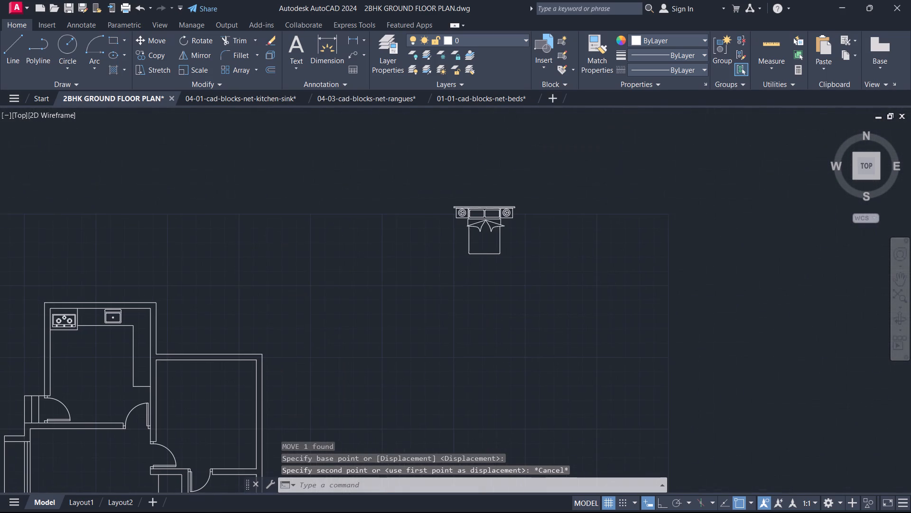
{"action": "left_click", "coordinate": [521, 263]}
{"action": "left_click", "coordinate": [464, 236]}
{"action": "type", "text": "SC"}
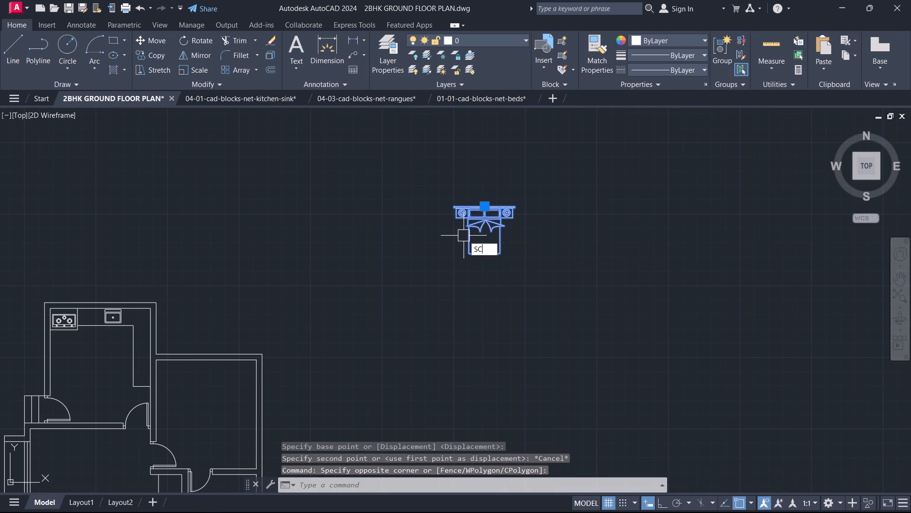
{"action": "key", "text": "space"}
{"action": "left_click", "coordinate": [465, 254]}
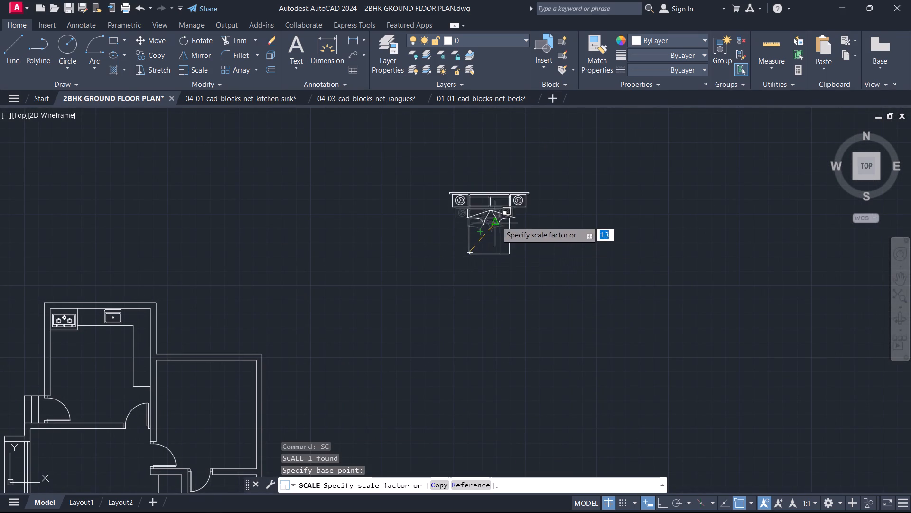
{"action": "left_click", "coordinate": [499, 218]}
{"action": "key", "text": "Escape"}
Move the bed by its headboard midpoint into the upper-right bedroom, centred just below the top wall.
{"action": "left_click", "coordinate": [526, 242]}
{"action": "left_click", "coordinate": [491, 241]}
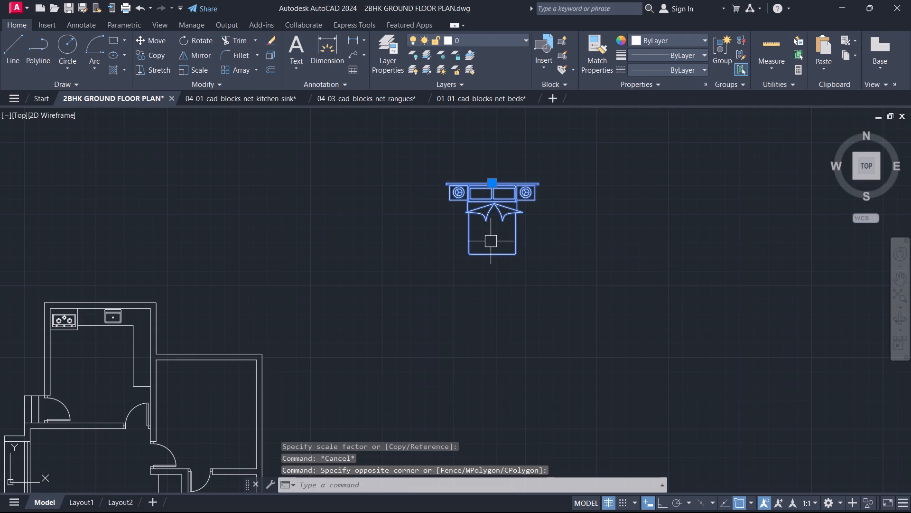
{"action": "key", "text": "m"}
{"action": "key", "text": "space"}
{"action": "scroll", "coordinate": [499, 157], "scroll_direction": "up", "scroll_amount": 2}
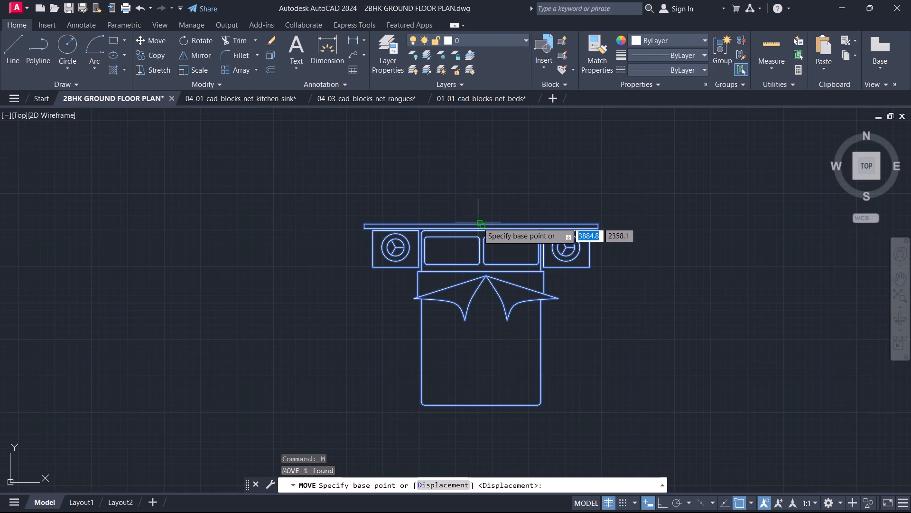
{"action": "left_click", "coordinate": [478, 222]}
{"action": "scroll", "coordinate": [412, 268], "scroll_direction": "down", "scroll_amount": 3}
{"action": "middle_click_drag", "start_coordinate": [409, 270], "coordinate": [622, 149]}
{"action": "scroll", "coordinate": [473, 269], "scroll_direction": "up", "scroll_amount": 4}
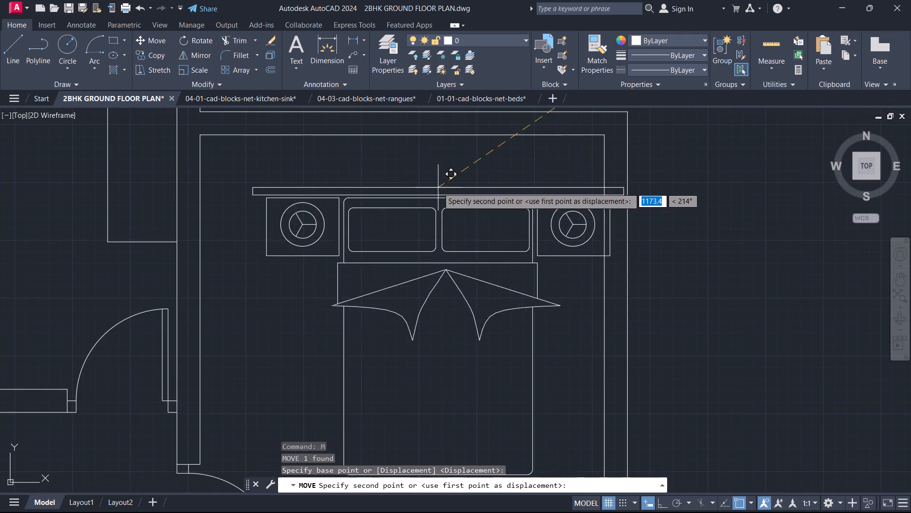
{"action": "middle_click_drag", "start_coordinate": [431, 183], "coordinate": [544, 211]}
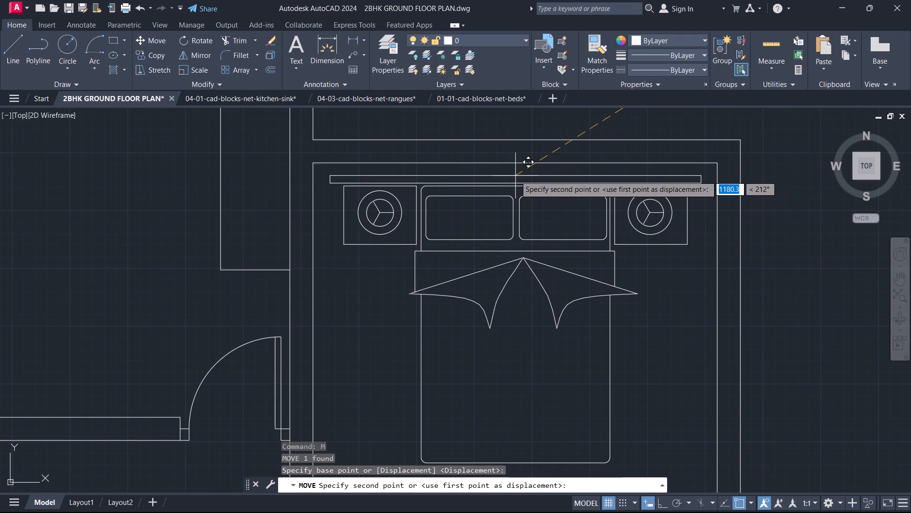
{"action": "left_click", "coordinate": [515, 176]}
Copy the bed from the upper-right bedroom into the lower-right bedroom, with its headboard near that room's top wall.
{"action": "scroll", "coordinate": [541, 237], "scroll_direction": "down", "scroll_amount": 3}
{"action": "middle_click_drag", "start_coordinate": [541, 234], "coordinate": [564, 157]}
{"action": "left_click", "coordinate": [576, 204]}
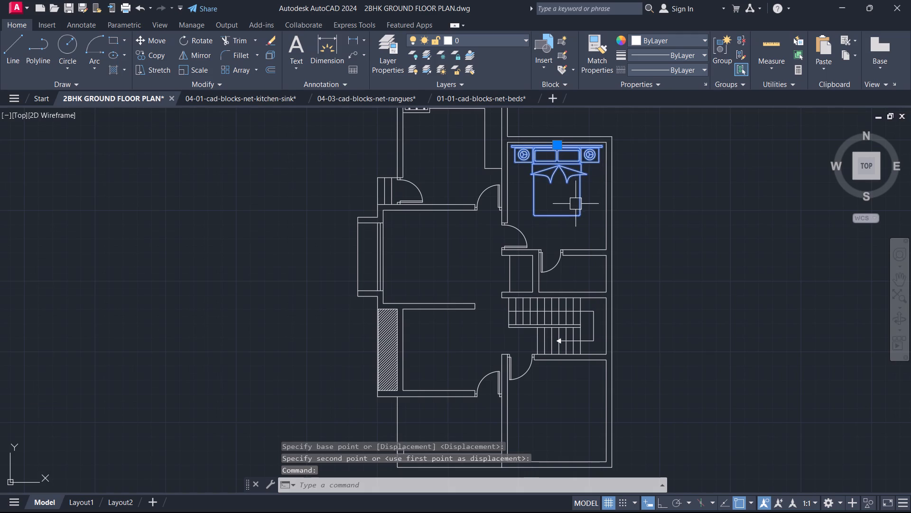
{"action": "type", "text": "CO"}
{"action": "key", "text": "space"}
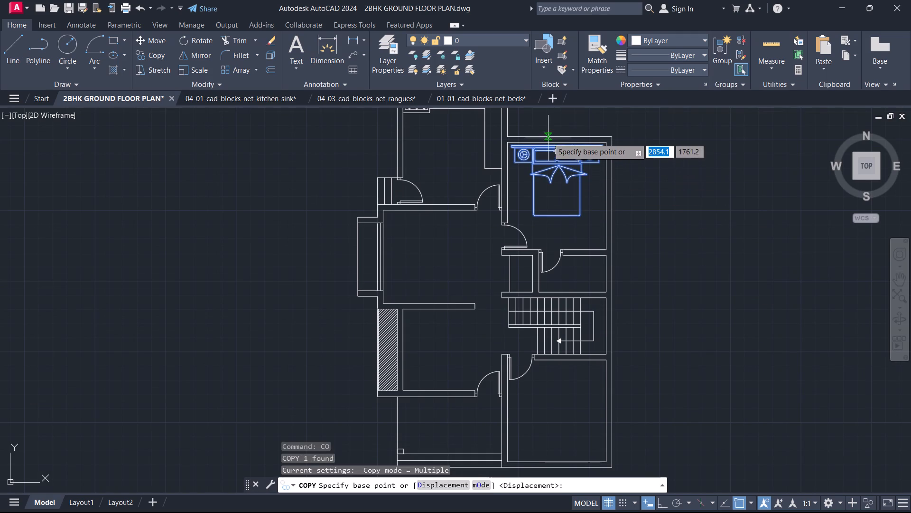
{"action": "scroll", "coordinate": [548, 138], "scroll_direction": "up", "scroll_amount": 3}
{"action": "left_click", "coordinate": [573, 155]}
{"action": "scroll", "coordinate": [554, 210], "scroll_direction": "down", "scroll_amount": 3}
{"action": "middle_click_drag", "start_coordinate": [553, 207], "coordinate": [564, 172]}
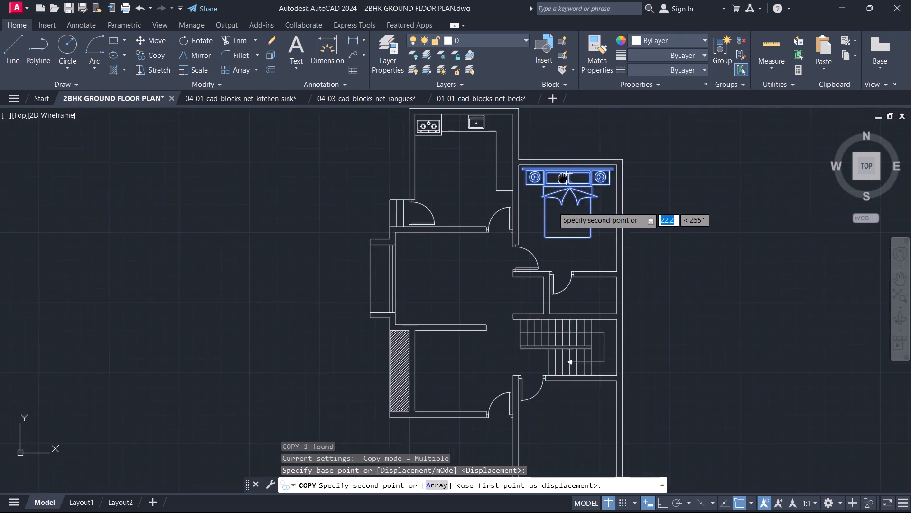
{"action": "middle_click_drag", "start_coordinate": [564, 172], "coordinate": [609, 49]}
{"action": "middle_click_drag", "start_coordinate": [522, 216], "coordinate": [561, 217]}
{"action": "middle_click_drag", "start_coordinate": [630, 250], "coordinate": [431, 158]}
{"action": "scroll", "coordinate": [440, 178], "scroll_direction": "up", "scroll_amount": 3}
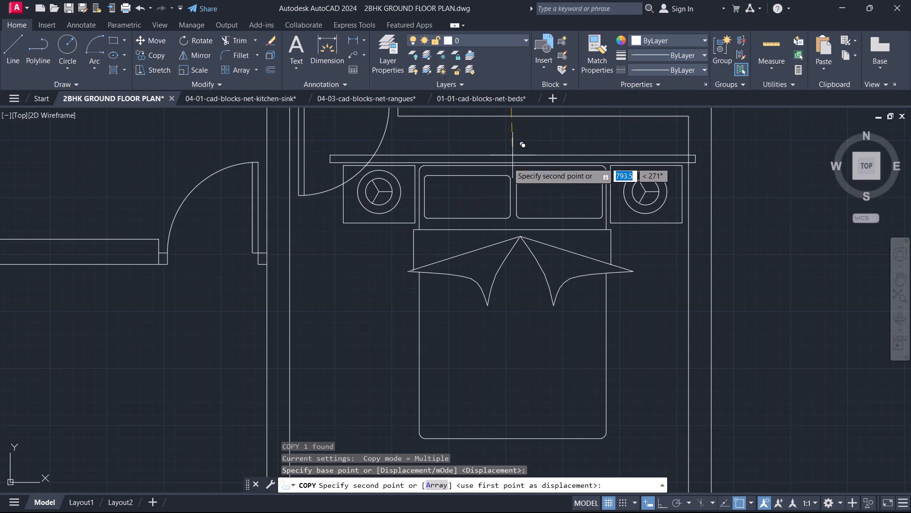
{"action": "scroll", "coordinate": [532, 198], "scroll_direction": "down", "scroll_amount": 2}
{"action": "middle_click_drag", "start_coordinate": [528, 187], "coordinate": [521, 164]}
{"action": "scroll", "coordinate": [518, 159], "scroll_direction": "up", "scroll_amount": 2}
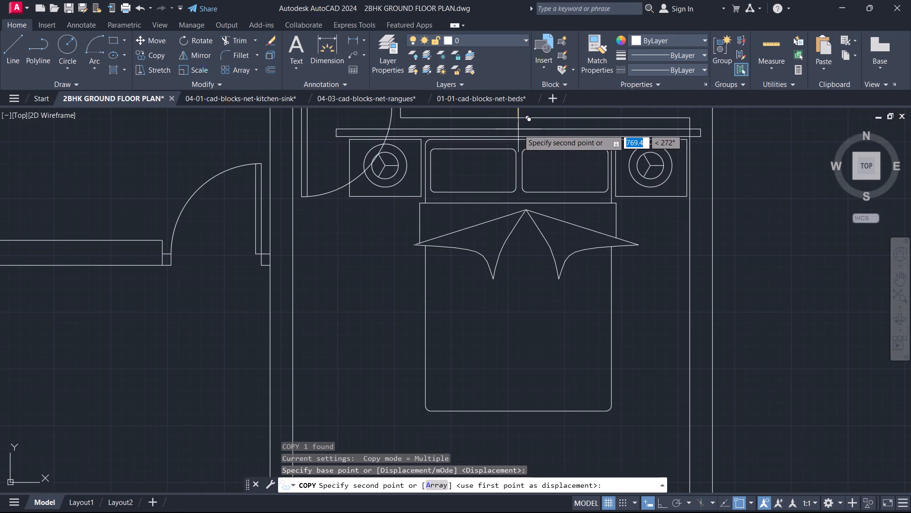
{"action": "left_click", "coordinate": [517, 124]}
{"action": "key", "text": "Escape"}
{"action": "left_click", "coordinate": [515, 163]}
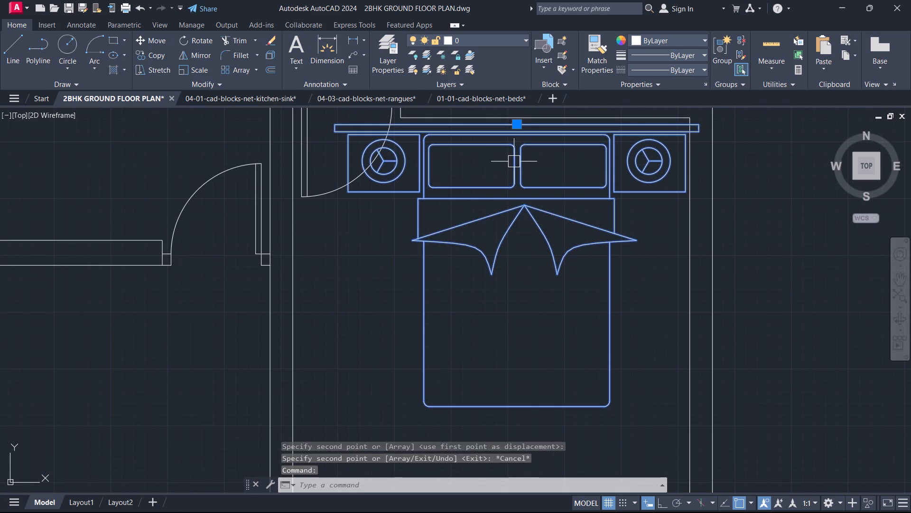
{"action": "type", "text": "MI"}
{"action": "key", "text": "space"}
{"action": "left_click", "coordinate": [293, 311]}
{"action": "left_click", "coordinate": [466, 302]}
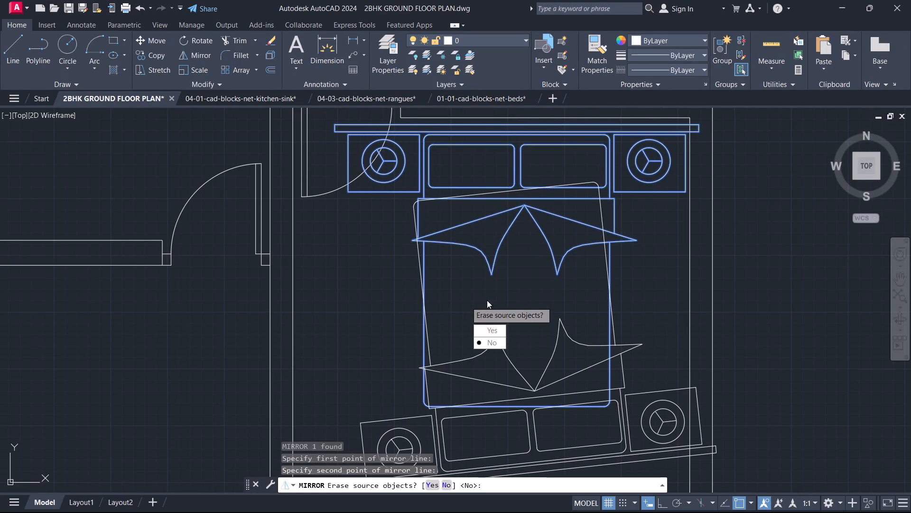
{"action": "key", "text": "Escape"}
Mirror the lower bedroom's bed across a horizontal line with Ortho on, keeping the source object.
{"action": "left_click", "coordinate": [486, 269]}
{"action": "type", "text": "MI"}
{"action": "key", "text": "space"}
{"action": "key", "text": "F8"}
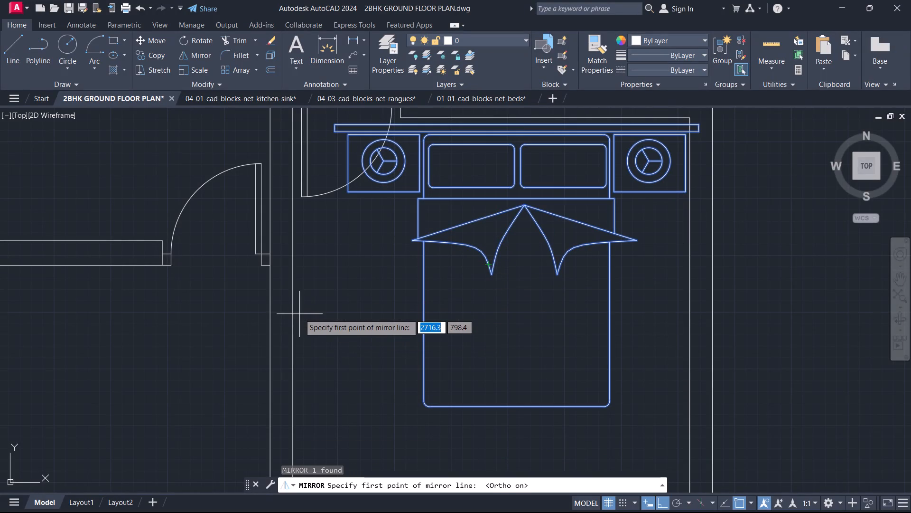
{"action": "left_click", "coordinate": [293, 313]}
{"action": "left_click", "coordinate": [346, 313]}
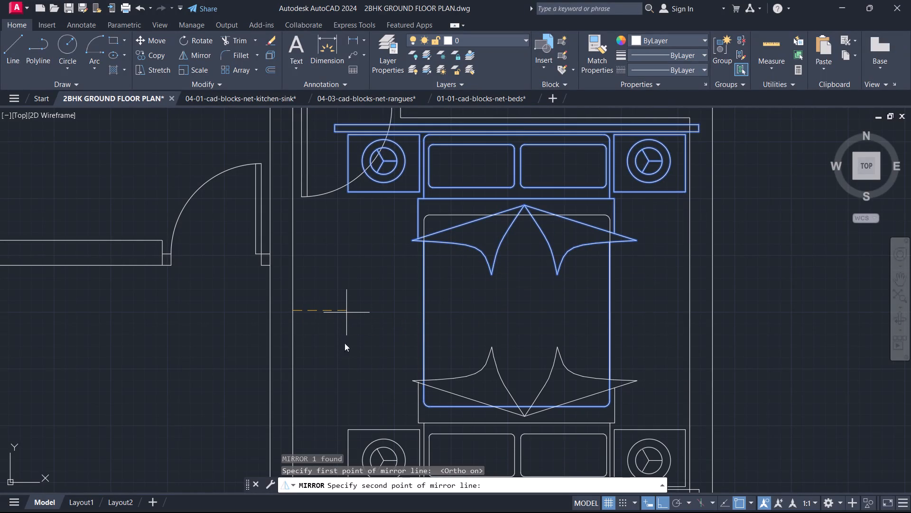
{"action": "left_click_drag", "start_coordinate": [373, 348], "coordinate": [346, 313]}
Delete the unmirrored source bed in the lower-right bedroom.
{"action": "left_click", "coordinate": [487, 185]}
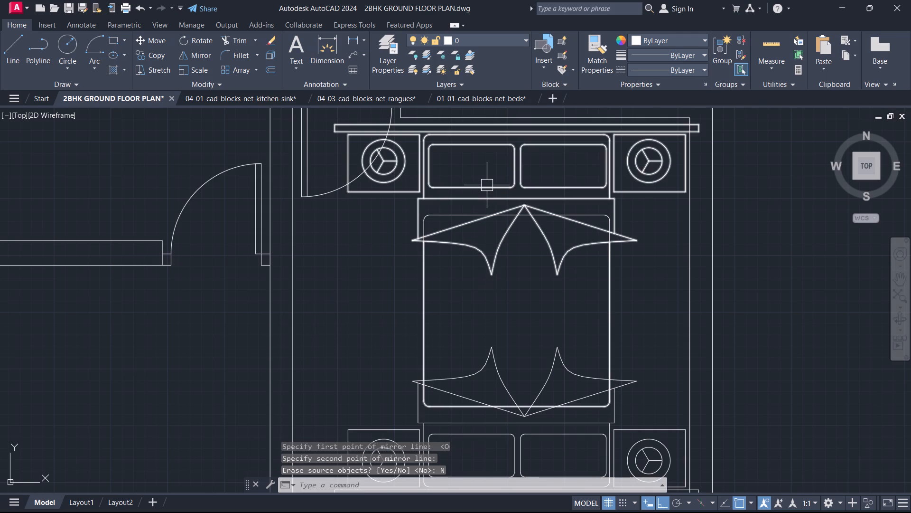
{"action": "key", "text": "Delete"}
Move the mirrored bed about 21 units left to centre it between the lower bedroom's side walls.
{"action": "scroll", "coordinate": [489, 203], "scroll_direction": "down", "scroll_amount": 2}
{"action": "middle_click_drag", "start_coordinate": [489, 203], "coordinate": [455, 147]}
{"action": "scroll", "coordinate": [469, 213], "scroll_direction": "up", "scroll_amount": 2}
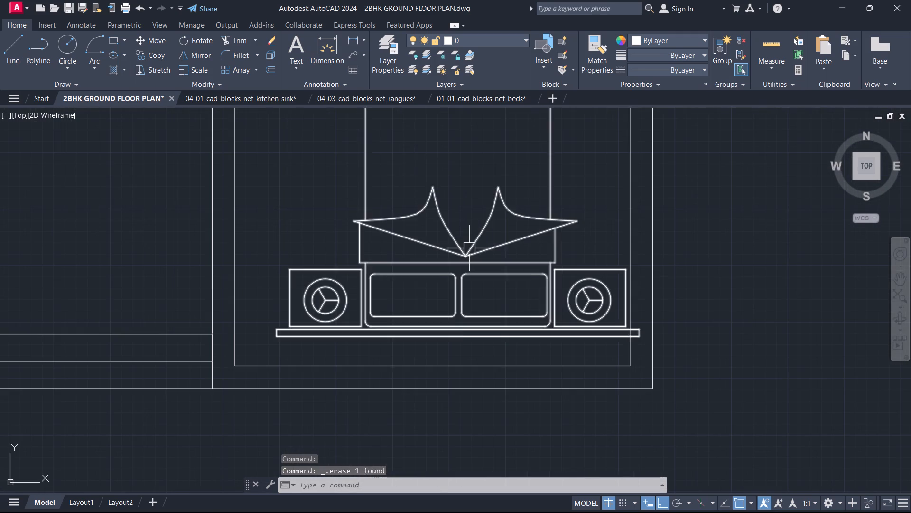
{"action": "left_click", "coordinate": [469, 248]}
{"action": "type", "text": "M"}
{"action": "key", "text": "space"}
{"action": "left_click", "coordinate": [469, 248]}
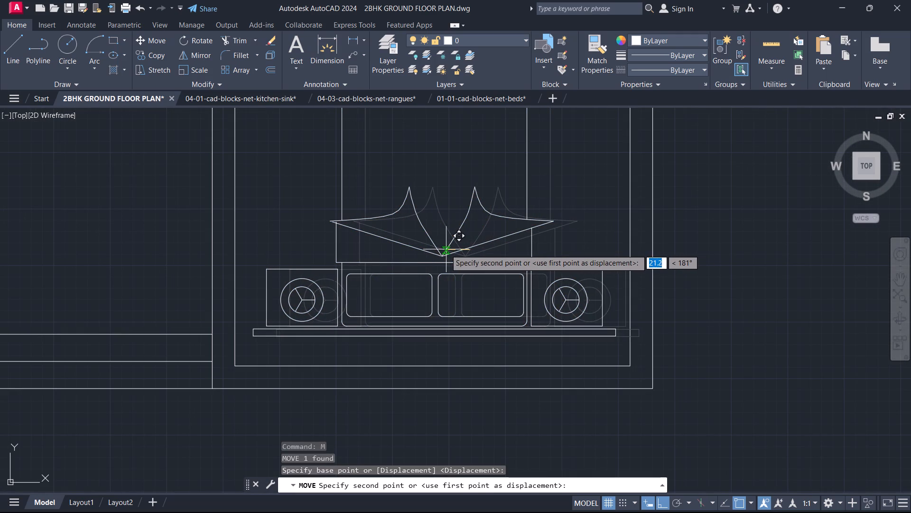
{"action": "left_click", "coordinate": [446, 249]}
Move the mirrored bed straight down so its headboard sits close to the lower bedroom's bottom wall.
{"action": "left_click", "coordinate": [445, 255]}
{"action": "type", "text": "M"}
{"action": "key", "text": "space"}
{"action": "left_click", "coordinate": [445, 255]}
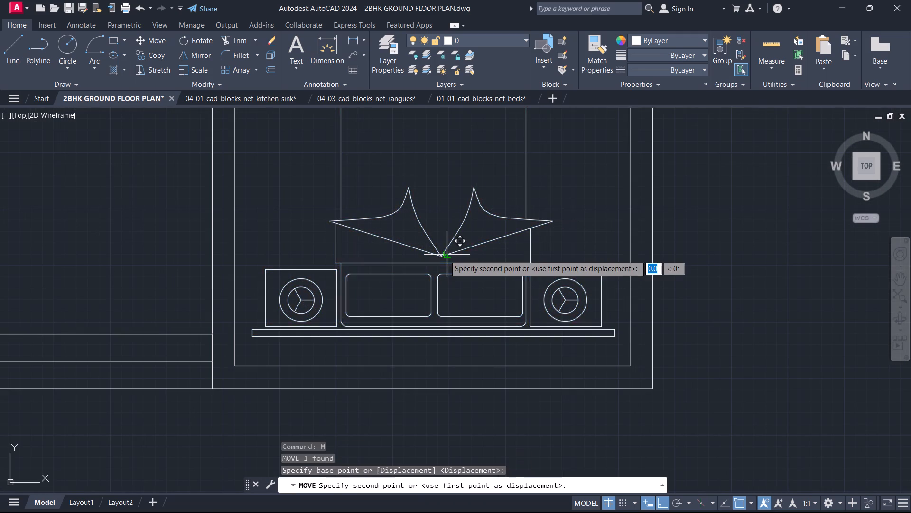
{"action": "left_click", "coordinate": [446, 273]}
{"action": "key", "text": "Escape"}
{"action": "scroll", "coordinate": [456, 222], "scroll_direction": "down", "scroll_amount": 2}
{"action": "middle_click_drag", "start_coordinate": [456, 222], "coordinate": [552, 328]}
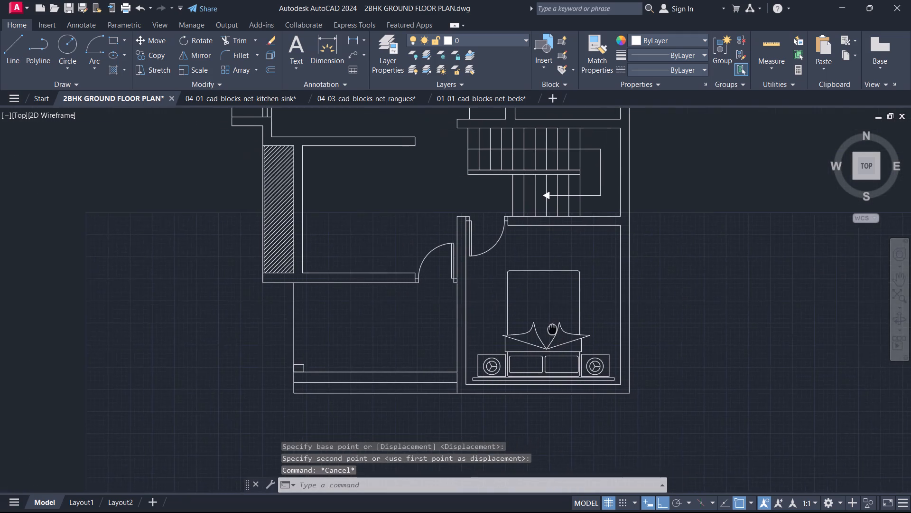
Draw the wardrobe outline in the lower-right bedroom: about 46 units down from the top wall, and about 181 units across to the right wall.
{"action": "middle_click_drag", "start_coordinate": [552, 328], "coordinate": [572, 324]}
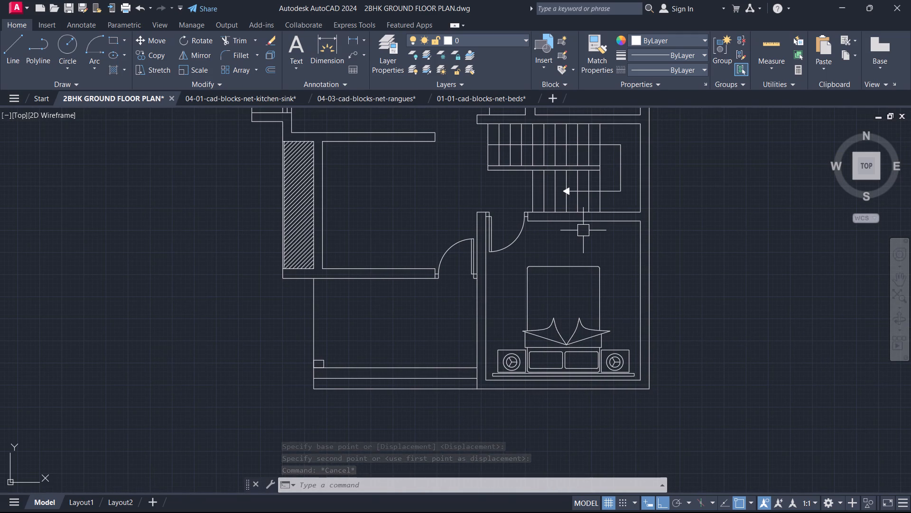
{"action": "type", "text": "L"}
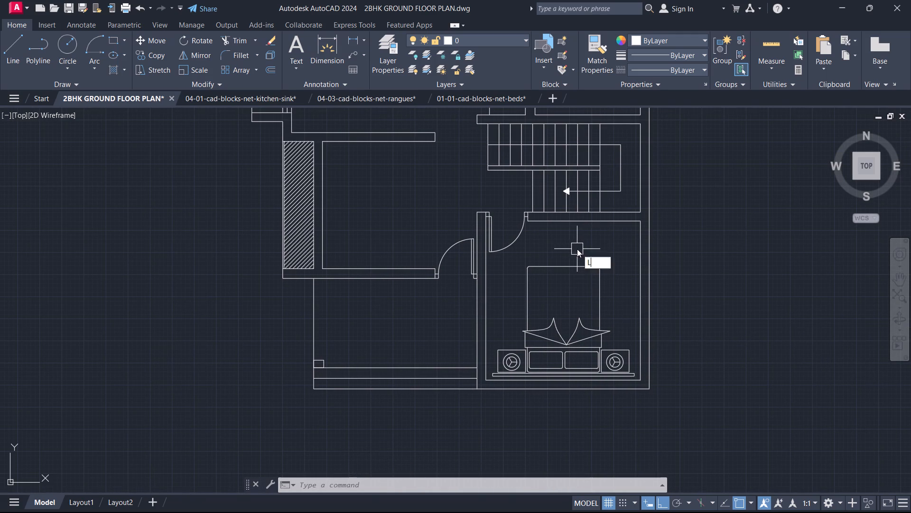
{"action": "key", "text": "space"}
{"action": "scroll", "coordinate": [551, 232], "scroll_direction": "up", "scroll_amount": 2}
{"action": "left_click", "coordinate": [572, 205]}
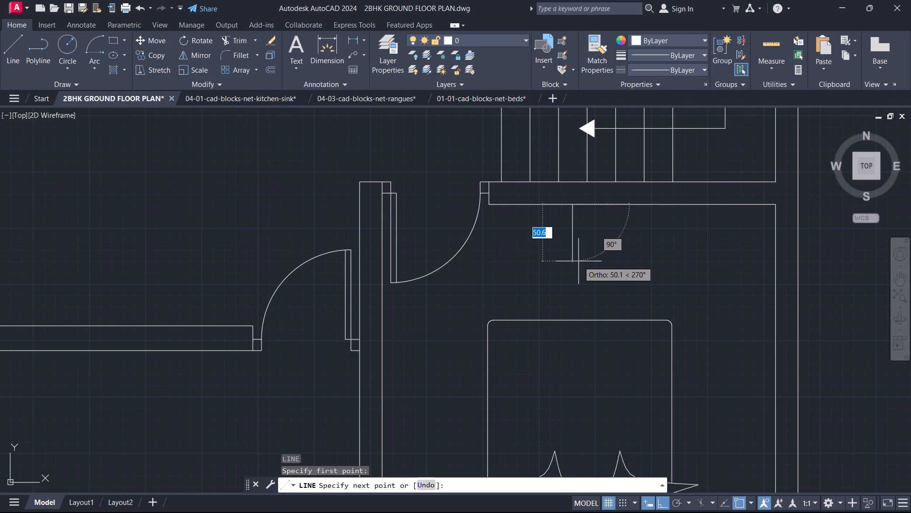
{"action": "left_click", "coordinate": [576, 256]}
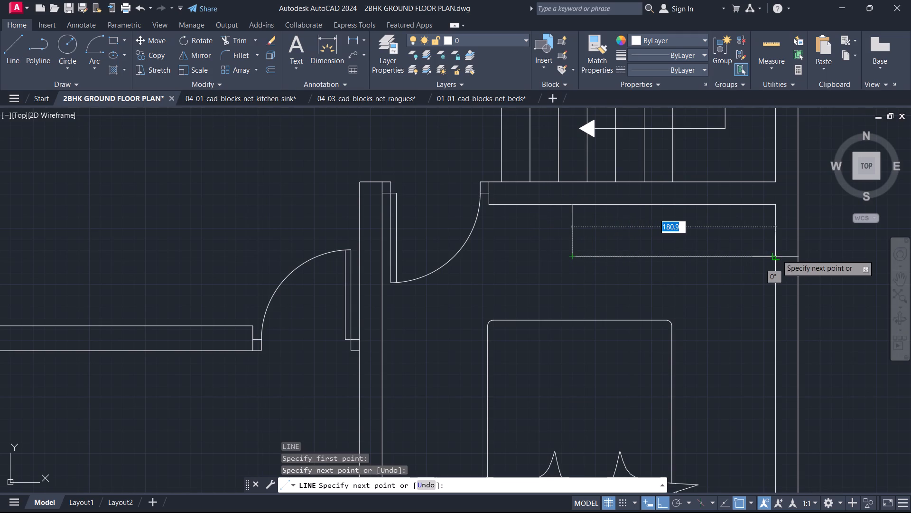
{"action": "left_click", "coordinate": [778, 256]}
{"action": "key", "text": "Escape"}
Offset the wardrobe's horizontal front line 2 units inward, towards the bedroom's top wall.
{"action": "scroll", "coordinate": [635, 270], "scroll_direction": "up", "scroll_amount": 3}
{"action": "middle_click_drag", "start_coordinate": [376, 204], "coordinate": [365, 258]}
{"action": "scroll", "coordinate": [376, 204], "scroll_direction": "up", "scroll_amount": 1}
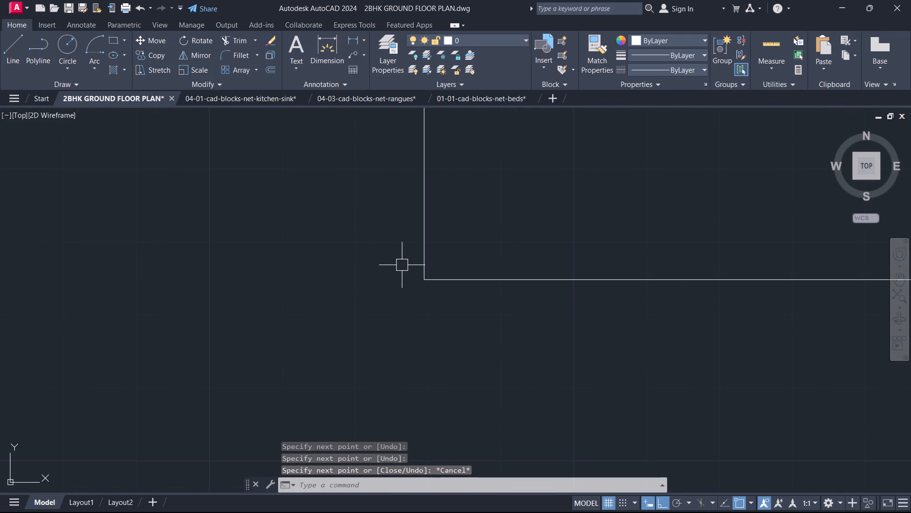
{"action": "type", "text": "O 1"}
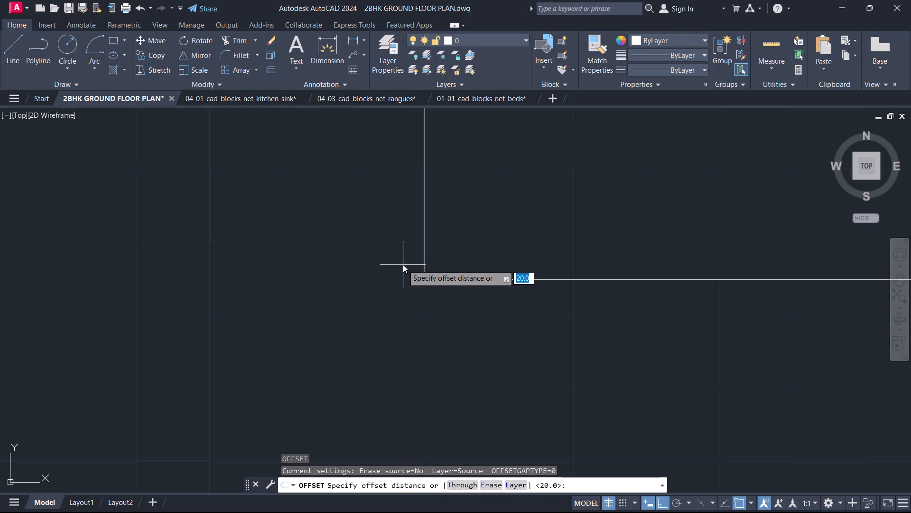
{"action": "key", "text": "2"}
{"action": "key", "text": "BackSpace"}
{"action": "key", "text": "BackSpace"}
{"action": "key", "text": "BackSpace"}
{"action": "key", "text": "2"}
{"action": "key", "text": "Return"}
{"action": "left_click", "coordinate": [457, 280]}
{"action": "left_click", "coordinate": [465, 257]}
{"action": "key", "text": "Escape"}
Trim away the original front line at the lower end of the wardrobe's left side line.
{"action": "scroll", "coordinate": [457, 264], "scroll_direction": "up", "scroll_amount": 1}
{"action": "type", "text": "TR"}
{"action": "key", "text": "space"}
{"action": "left_click", "coordinate": [454, 285]}
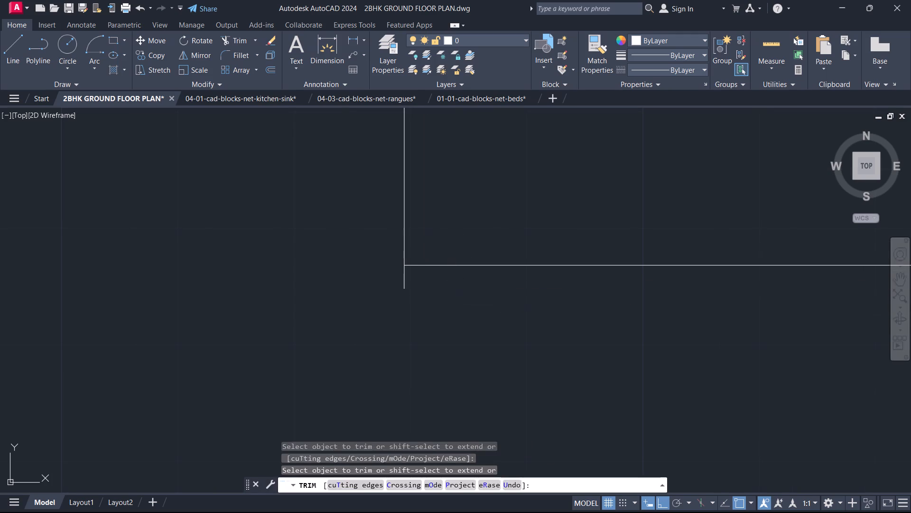
{"action": "key", "text": "Escape"}
Draw the wardrobe's left side panel 1 unit thick, from the lower end of the side line up to the bedroom's top wall.
{"action": "type", "text": "L"}
{"action": "key", "text": "space"}
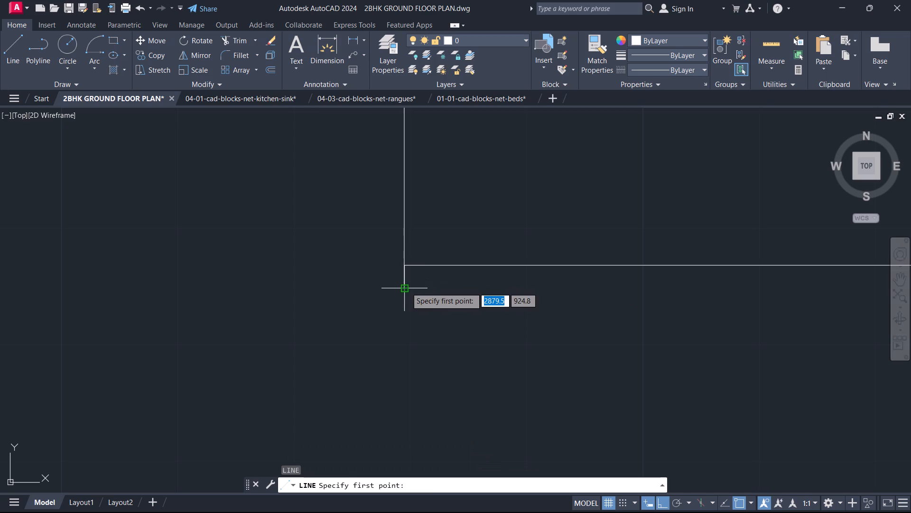
{"action": "left_click", "coordinate": [406, 287]}
{"action": "key", "text": "1"}
{"action": "key", "text": "Return"}
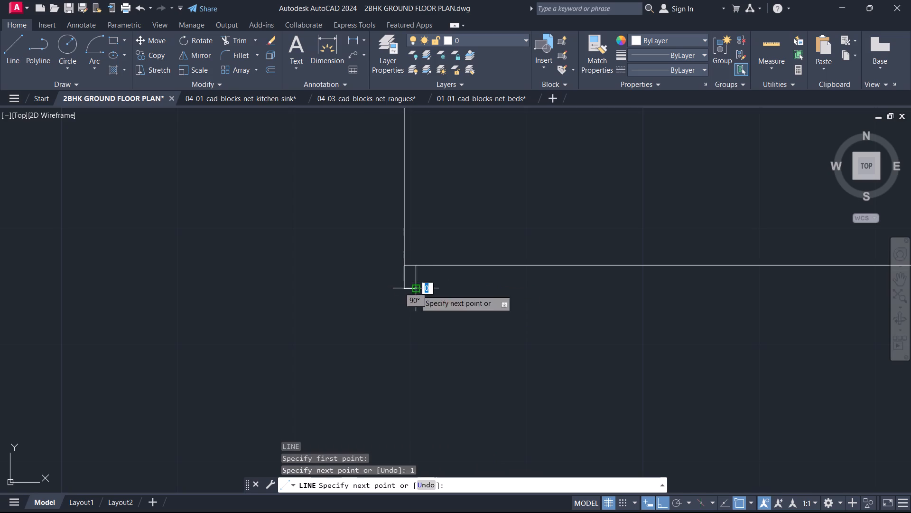
{"action": "left_click", "coordinate": [411, 264]}
{"action": "left_click", "coordinate": [414, 263]}
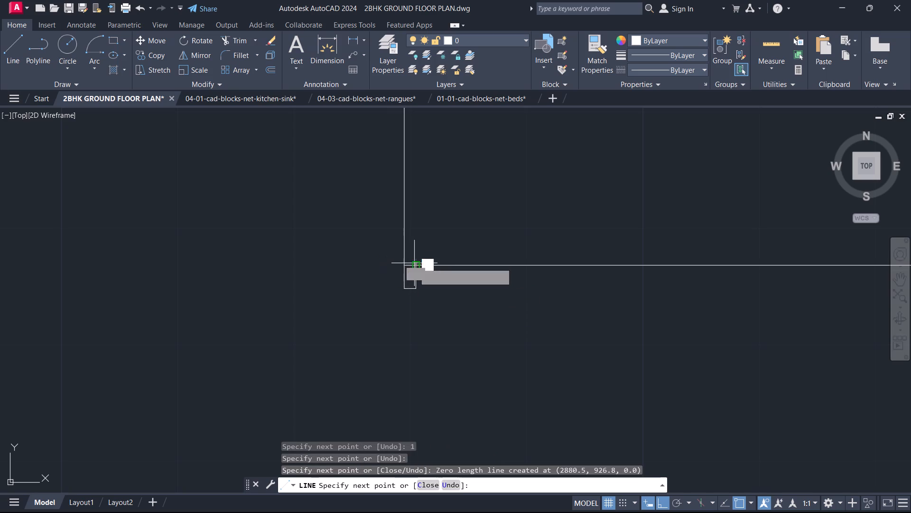
{"action": "middle_click_drag", "start_coordinate": [431, 180], "coordinate": [396, 389]}
{"action": "scroll", "coordinate": [431, 180], "scroll_direction": "down", "scroll_amount": 3}
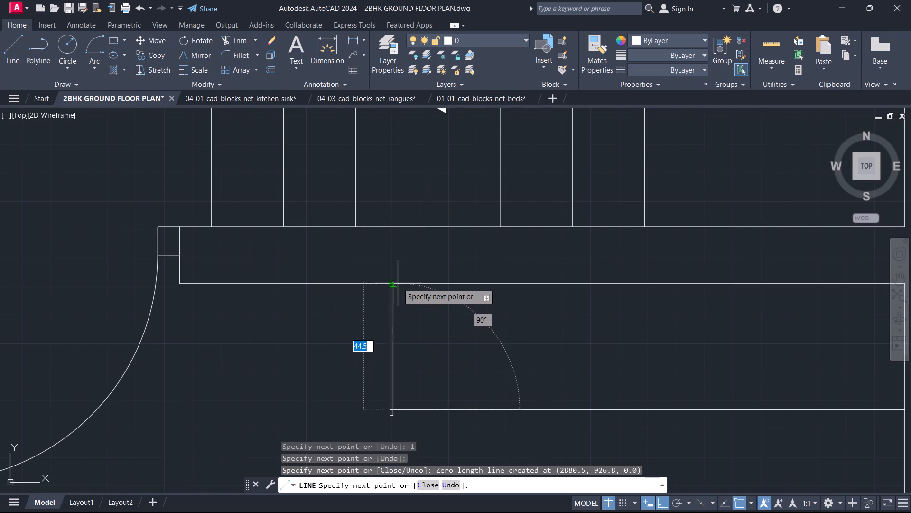
{"action": "left_click", "coordinate": [398, 283]}
{"action": "key", "text": "Escape"}
Trim the piece of the wardrobe's front line that crosses inside the left side panel.
{"action": "middle_click_drag", "start_coordinate": [394, 343], "coordinate": [367, 146]}
{"action": "scroll", "coordinate": [367, 146], "scroll_direction": "up", "scroll_amount": 4}
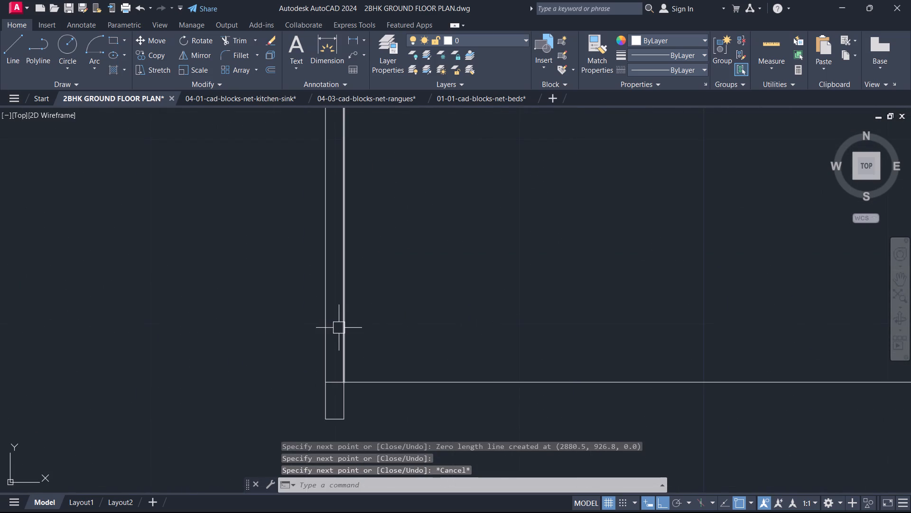
{"action": "key", "text": "t"}
{"action": "key", "text": "r"}
{"action": "key", "text": "space"}
{"action": "left_click", "coordinate": [333, 379]}
{"action": "key", "text": "Escape"}
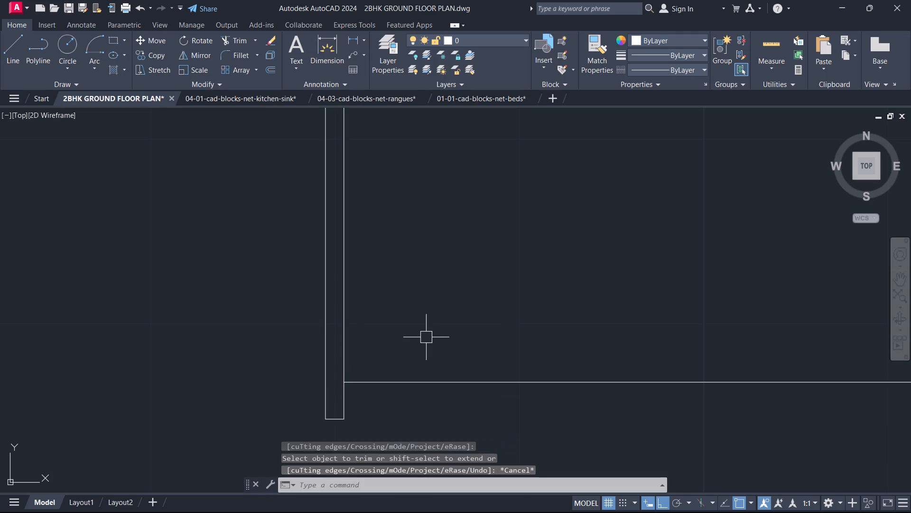
Offset the wardrobe's front line 3 units inward to form the front's thickness.
{"action": "type", "text": "O 3"}
{"action": "key", "text": "Return"}
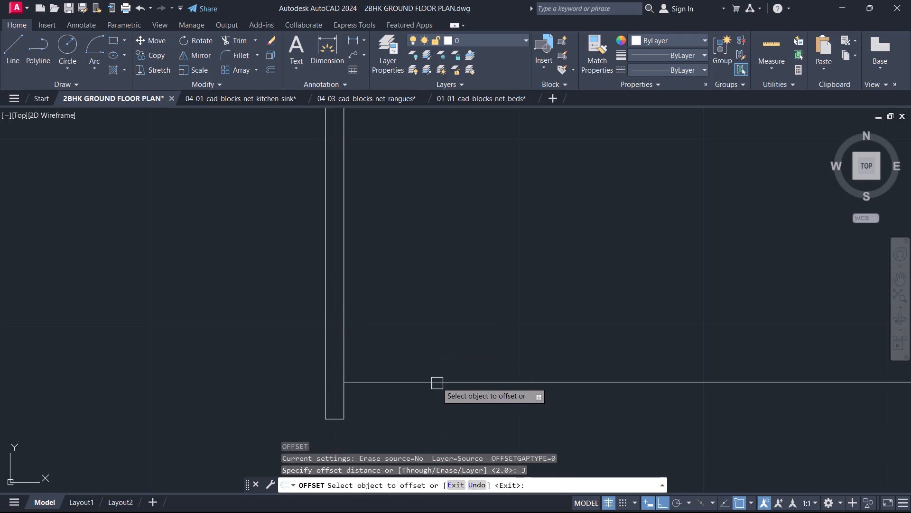
{"action": "left_click", "coordinate": [437, 380]}
{"action": "left_click", "coordinate": [471, 324]}
{"action": "key", "text": "Escape"}
Draw a vertical divider line about 80 units from the left side panel, from the bedroom's top wall to the wardrobe's inner front line.
{"action": "scroll", "coordinate": [488, 317], "scroll_direction": "down", "scroll_amount": 5}
{"action": "middle_click_drag", "start_coordinate": [553, 294], "coordinate": [502, 260]}
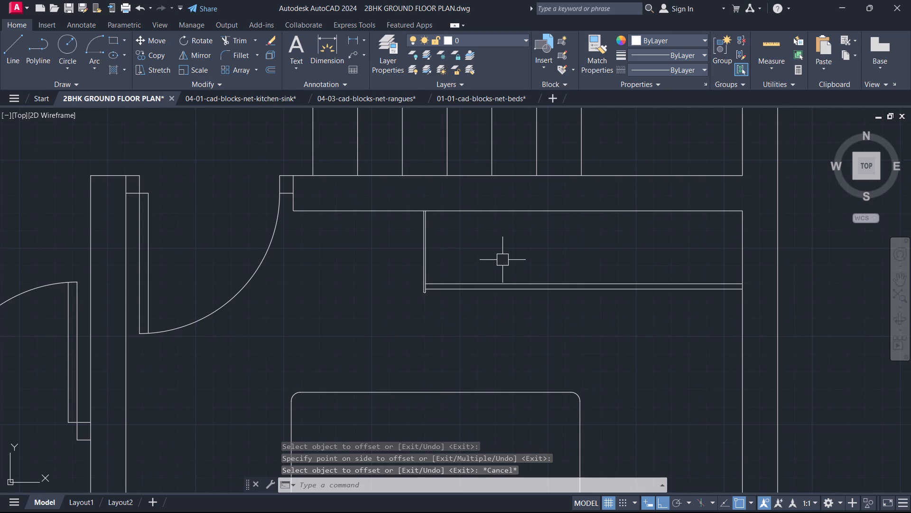
{"action": "key", "text": "l"}
{"action": "key", "text": "space"}
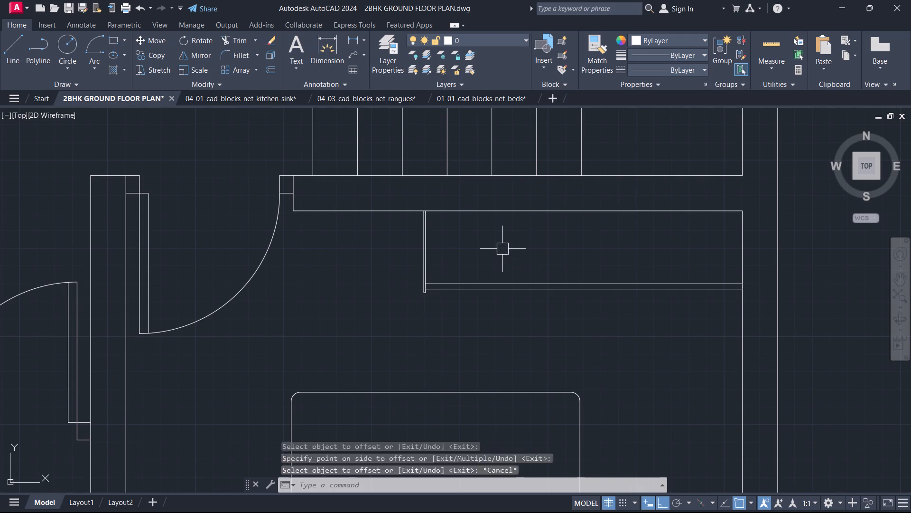
{"action": "left_click", "coordinate": [566, 212]}
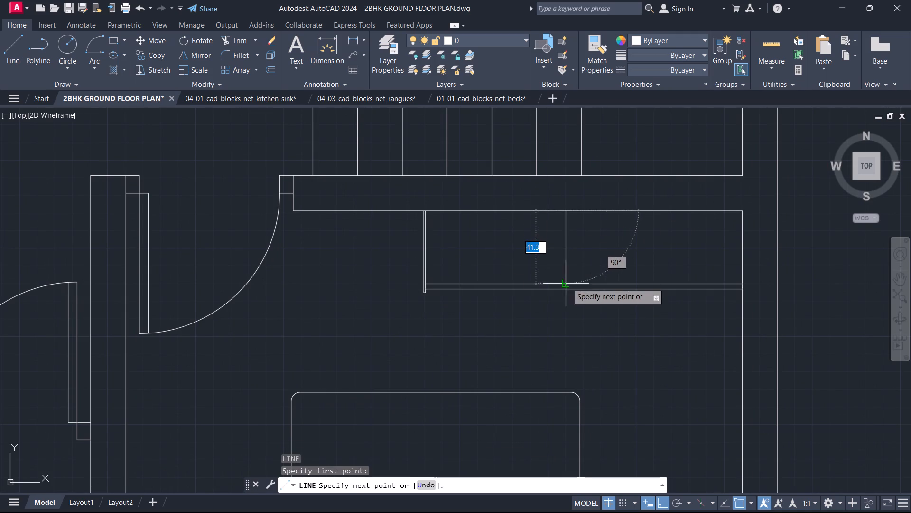
{"action": "left_click", "coordinate": [567, 283]}
{"action": "key", "text": "Escape"}
Offset the divider line 1 unit to the right to give the divider its thickness.
{"action": "type", "text": "O"}
{"action": "key", "text": "space"}
{"action": "key", "text": "1"}
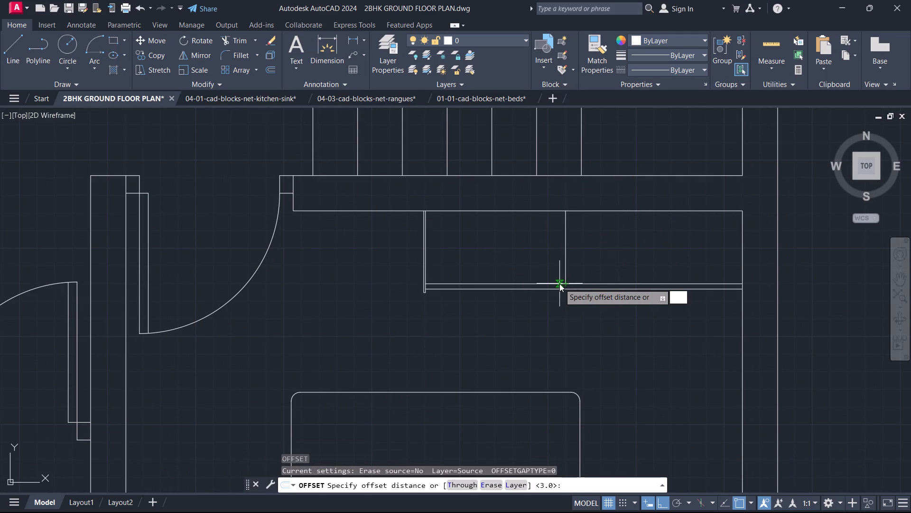
{"action": "key", "text": "Return"}
{"action": "left_click_drag", "start_coordinate": [567, 265], "coordinate": [577, 266]}
{"action": "left_click", "coordinate": [594, 266]}
{"action": "key", "text": "Escape"}
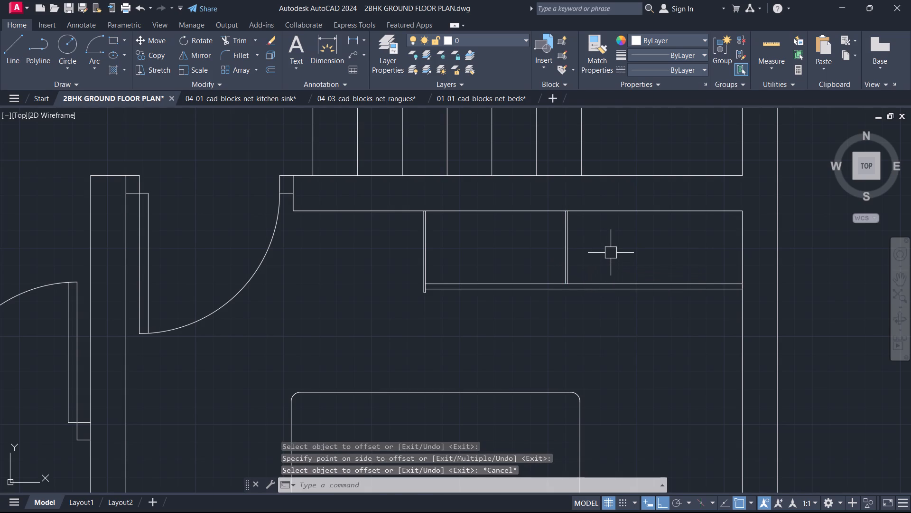
Draw a second vertical divider line in the wardrobe, roughly midway between the first divider and the bedroom's right wall.
{"action": "type", "text": "L"}
{"action": "key", "text": "space"}
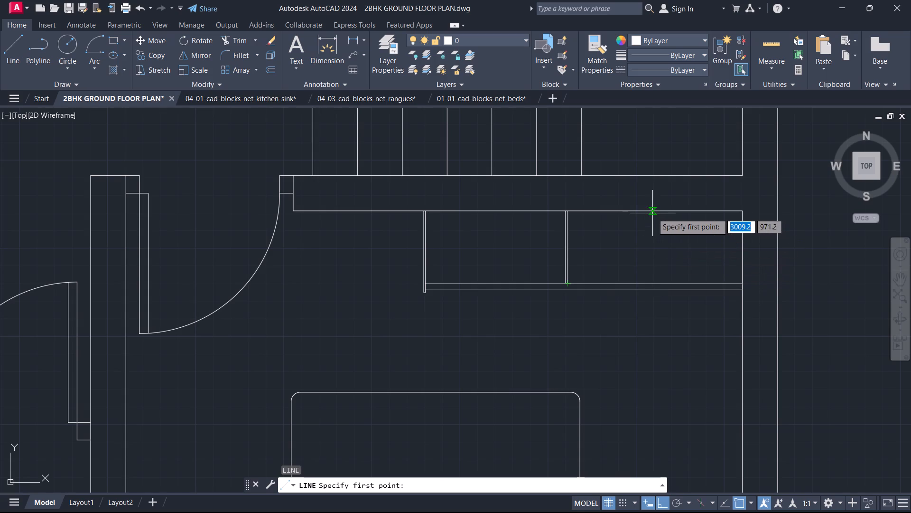
{"action": "left_click", "coordinate": [652, 213]}
{"action": "left_click", "coordinate": [655, 284]}
{"action": "key", "text": "Escape"}
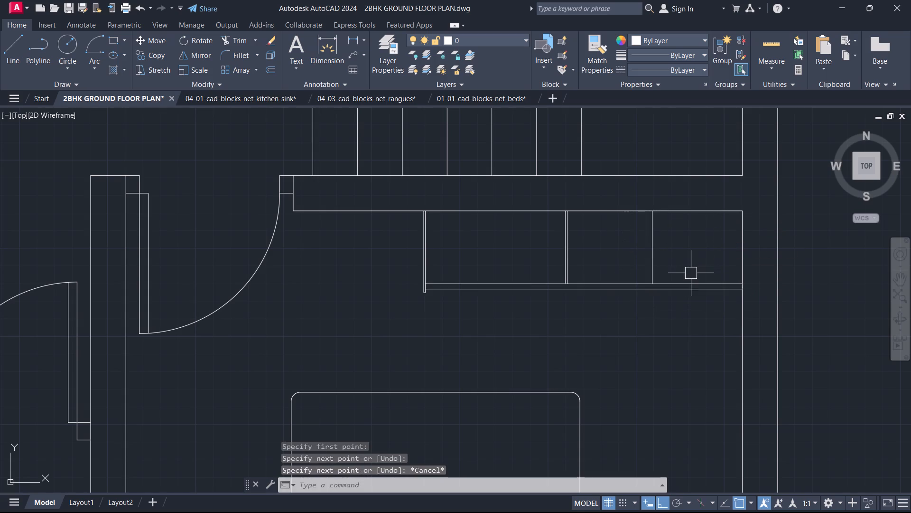
Offset the second divider line 1 unit to the right.
{"action": "type", "text": "O"}
{"action": "key", "text": "space"}
{"action": "key", "text": "space"}
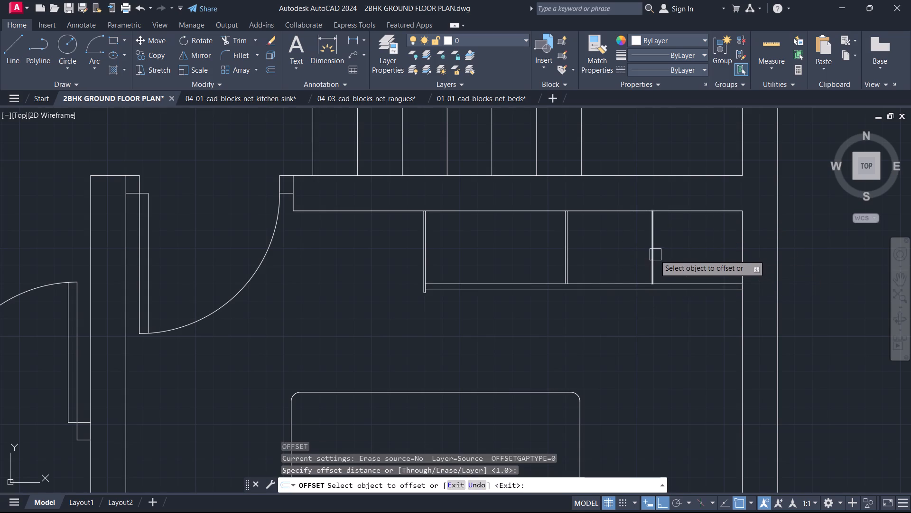
{"action": "left_click", "coordinate": [655, 255]}
{"action": "left_click", "coordinate": [666, 256]}
{"action": "key", "text": "Escape"}
Draw a horizontal rail line from the left side panel's inner face at mid-depth to just past the first divider, about 81 units long.
{"action": "middle_click_drag", "start_coordinate": [594, 271], "coordinate": [717, 250]}
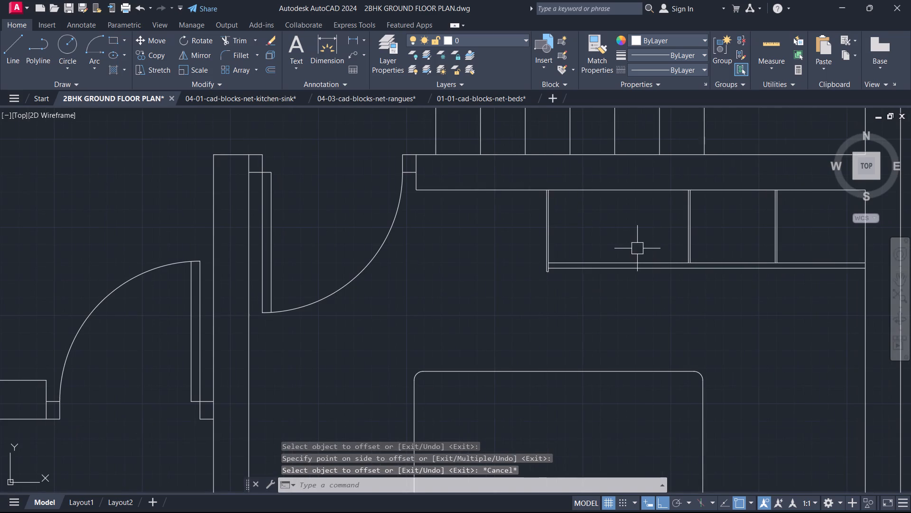
{"action": "key", "text": "l"}
{"action": "key", "text": "space"}
{"action": "scroll", "coordinate": [562, 230], "scroll_direction": "up", "scroll_amount": 2}
{"action": "left_click", "coordinate": [527, 220]}
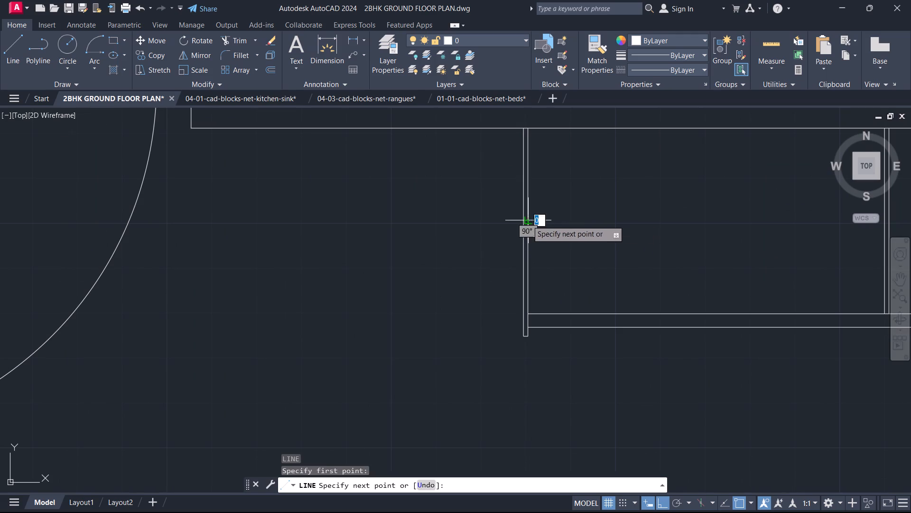
{"action": "middle_click_drag", "start_coordinate": [737, 216], "coordinate": [534, 207]}
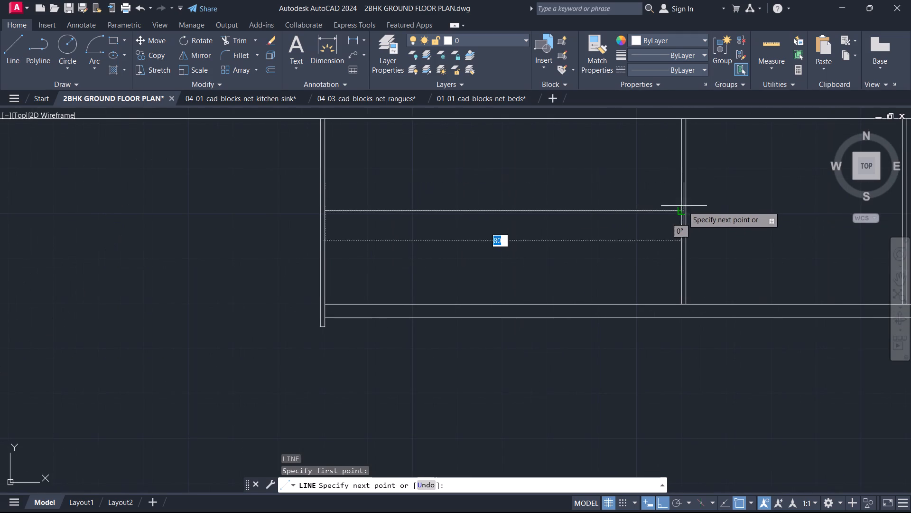
{"action": "scroll", "coordinate": [677, 211], "scroll_direction": "up", "scroll_amount": 4}
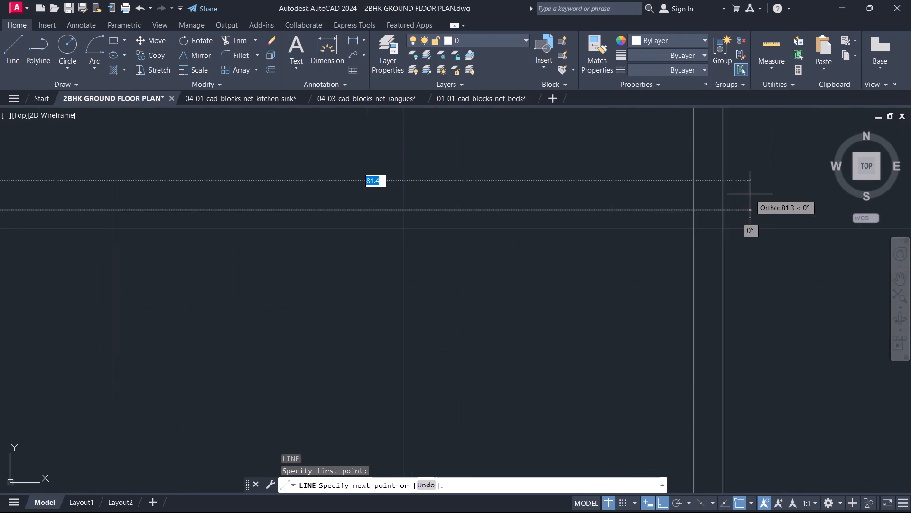
{"action": "left_click", "coordinate": [754, 193]}
{"action": "key", "text": "Escape"}
Trim the rail line's overshoot within and beyond the first divider.
{"action": "key", "text": "t"}
{"action": "key", "text": "r"}
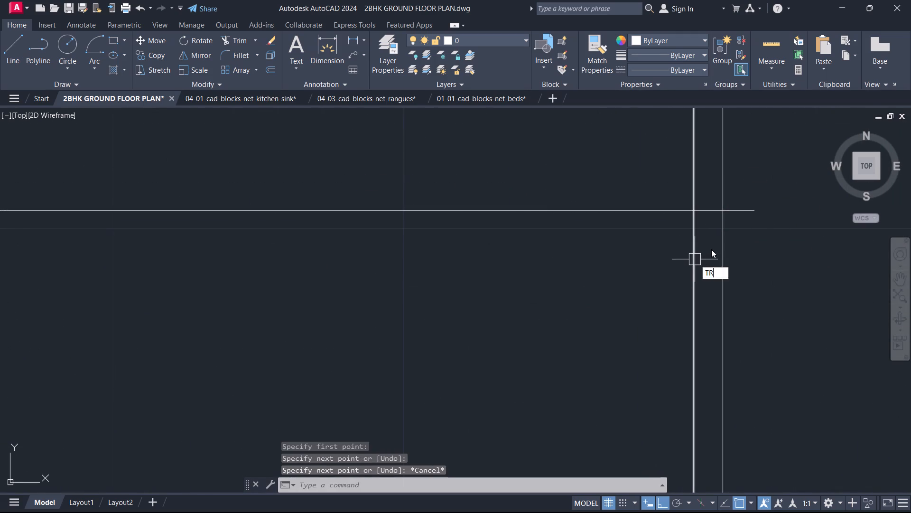
{"action": "key", "text": "space"}
{"action": "left_click", "coordinate": [710, 209]}
{"action": "left_click", "coordinate": [744, 214]}
{"action": "key", "text": "Escape"}
Offset the rail line 1 unit downward to complete the hanging rail.
{"action": "type", "text": "O 1"}
{"action": "key", "text": "Return"}
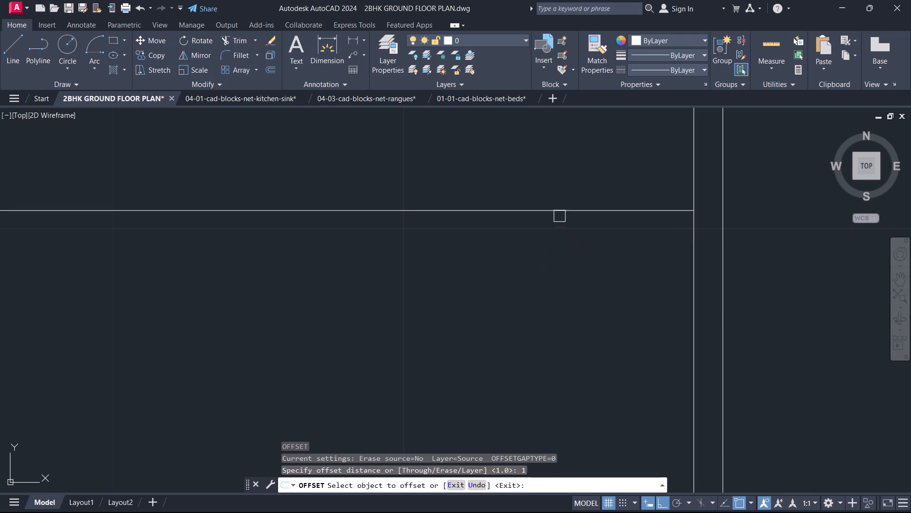
{"action": "left_click", "coordinate": [559, 216]}
{"action": "left_click", "coordinate": [569, 256]}
{"action": "key", "text": "Escape"}
Draw a short vertical hanger line crossing the hanging rail in the left part of the wardrobe's left bay.
{"action": "scroll", "coordinate": [570, 263], "scroll_direction": "down", "scroll_amount": 4}
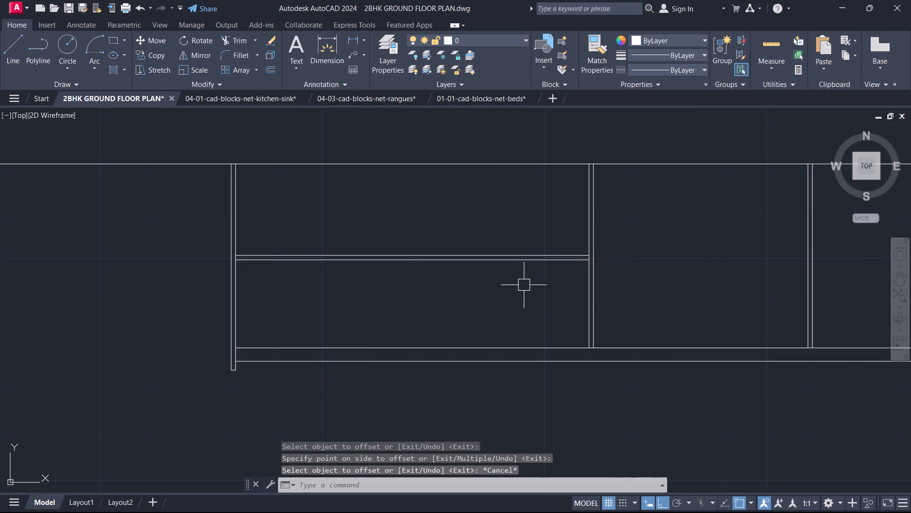
{"action": "type", "text": "L"}
{"action": "key", "text": "space"}
{"action": "left_click", "coordinate": [339, 209]}
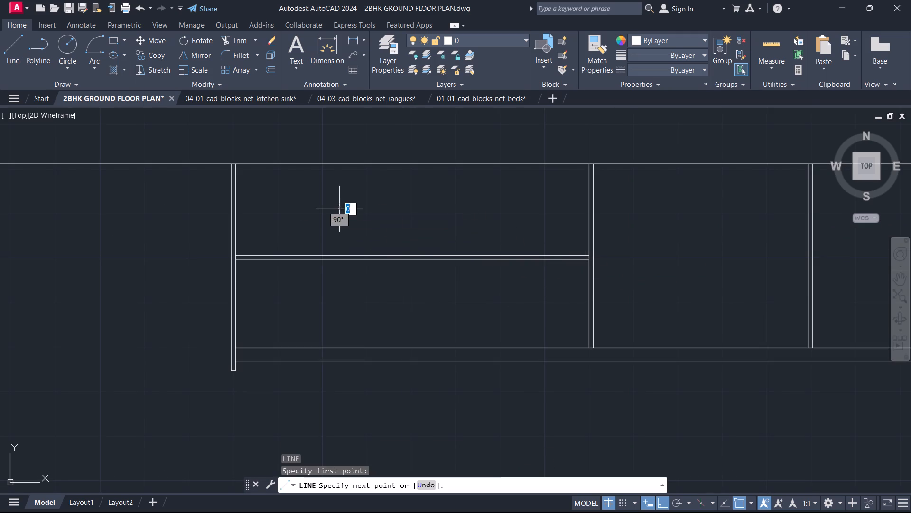
{"action": "left_click", "coordinate": [335, 308]}
{"action": "key", "text": "Escape"}
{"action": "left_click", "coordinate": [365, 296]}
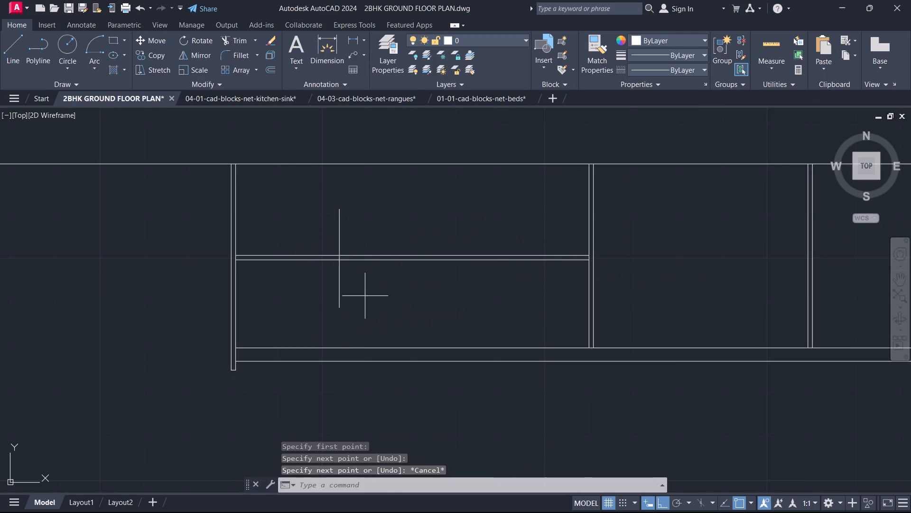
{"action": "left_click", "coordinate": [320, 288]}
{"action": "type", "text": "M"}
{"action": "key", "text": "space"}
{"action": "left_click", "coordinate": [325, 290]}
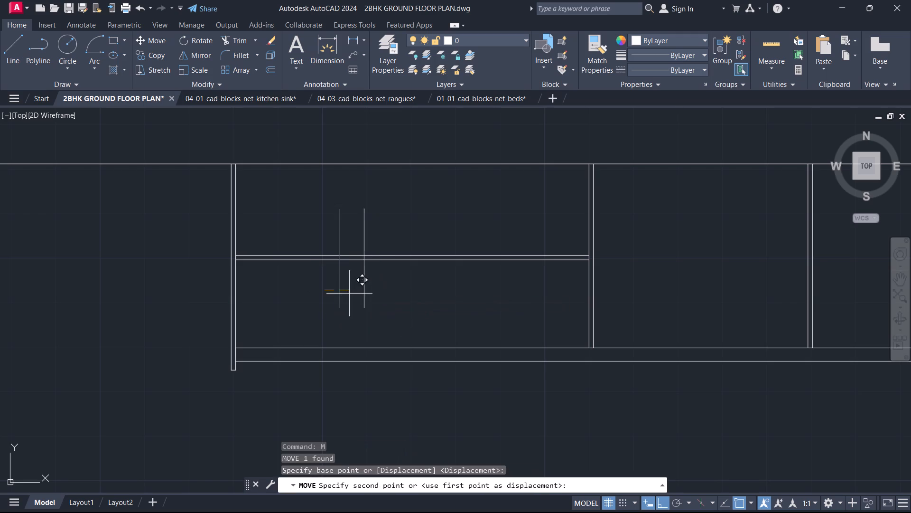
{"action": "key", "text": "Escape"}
Copy the vertical hanger line as a fitted array of 10 items spanning about 8 units to the right along the hanging rail.
{"action": "left_click", "coordinate": [354, 294]}
{"action": "left_click", "coordinate": [328, 288]}
{"action": "type", "text": "CO"}
{"action": "key", "text": "space"}
{"action": "left_click", "coordinate": [328, 288]}
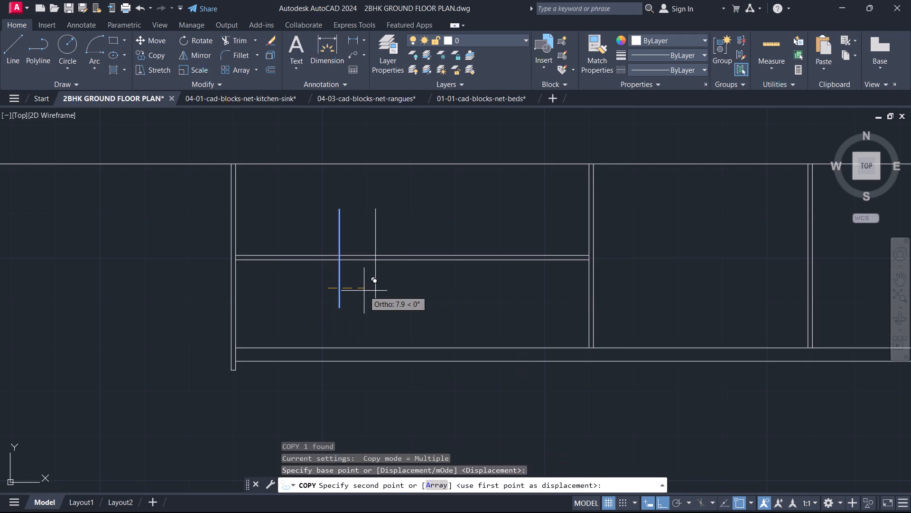
{"action": "key", "text": "a"}
{"action": "key", "text": "space"}
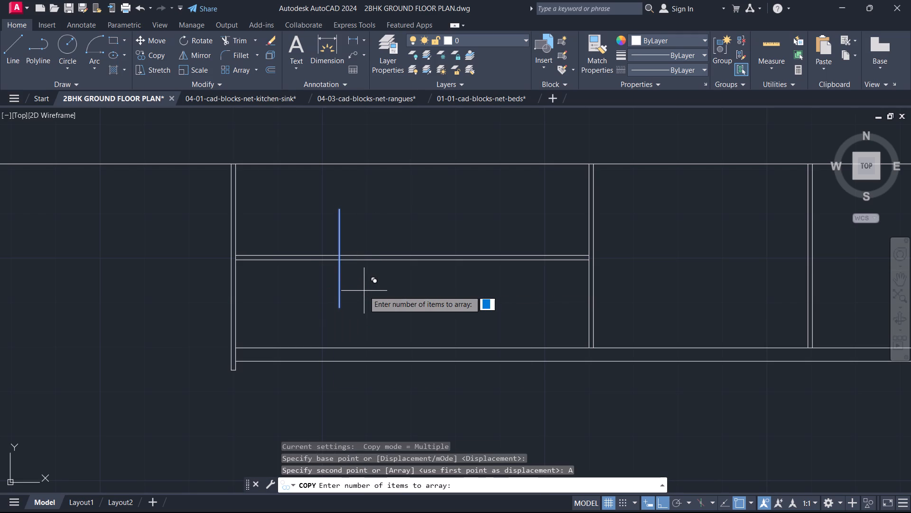
{"action": "type", "text": "10"}
{"action": "key", "text": "Return"}
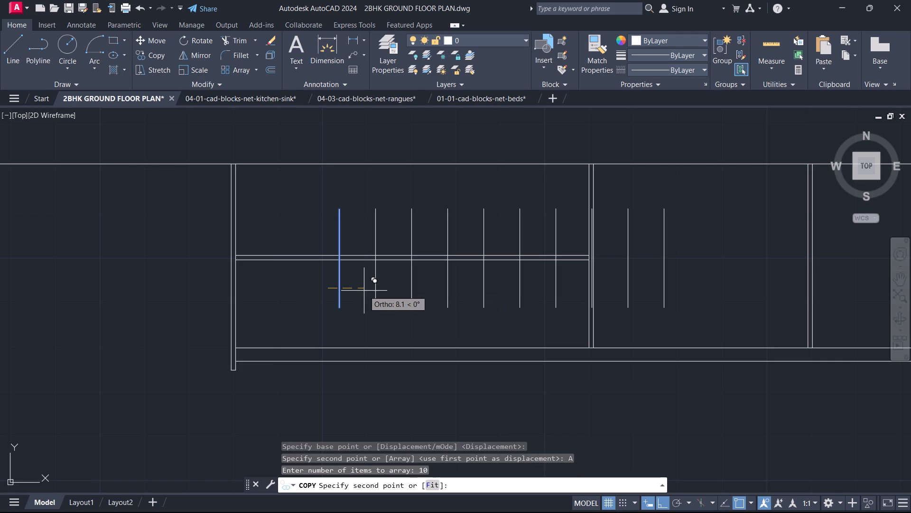
{"action": "type", "text": "F"}
{"action": "key", "text": "space"}
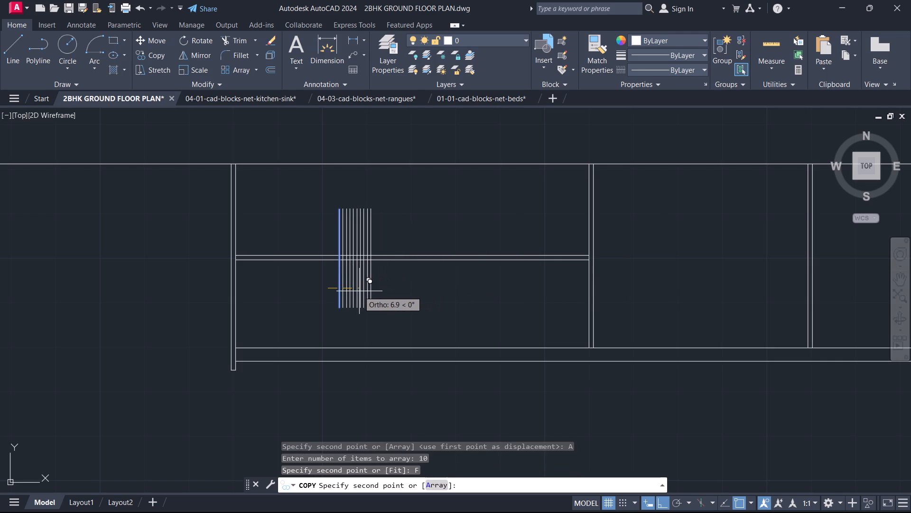
{"action": "left_click", "coordinate": [364, 294]}
{"action": "key", "text": "Escape"}
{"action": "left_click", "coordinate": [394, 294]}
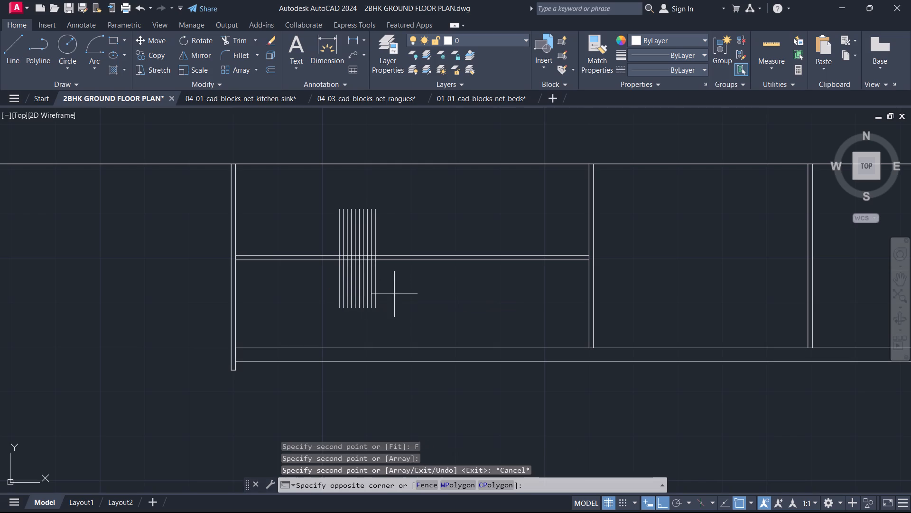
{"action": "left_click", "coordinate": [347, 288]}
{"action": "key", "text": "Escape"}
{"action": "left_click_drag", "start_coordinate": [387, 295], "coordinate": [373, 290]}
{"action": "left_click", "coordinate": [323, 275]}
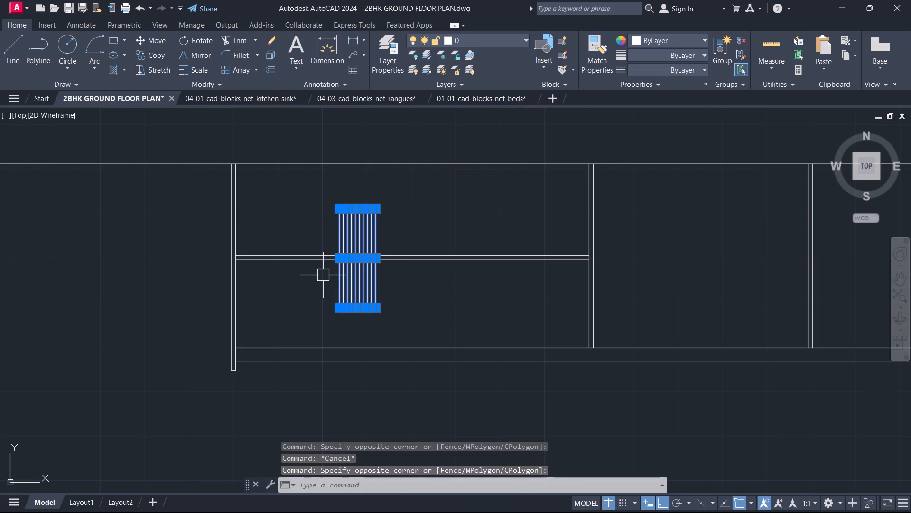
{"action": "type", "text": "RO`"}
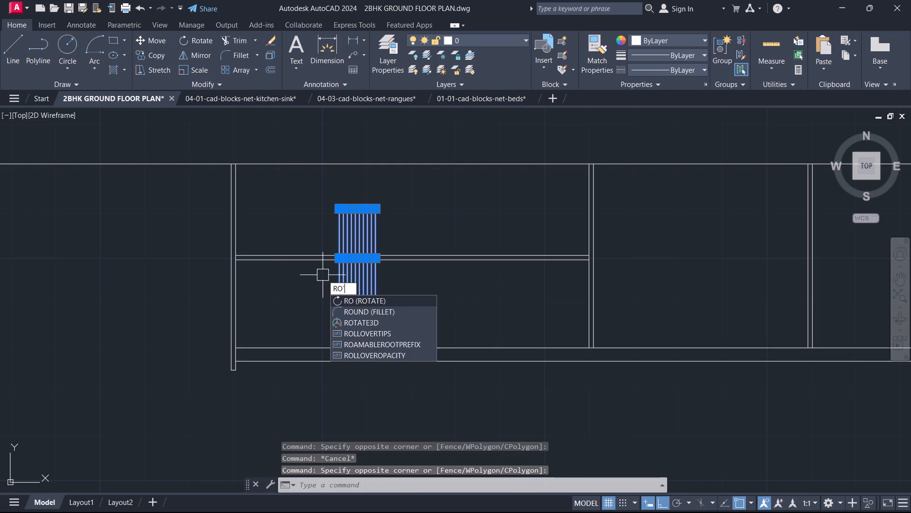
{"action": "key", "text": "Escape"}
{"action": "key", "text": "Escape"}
Move the right-hand five hanger lines to the right along the rail to form a second, separate group.
{"action": "left_click", "coordinate": [383, 288]}
{"action": "left_click", "coordinate": [358, 280]}
{"action": "type", "text": "M"}
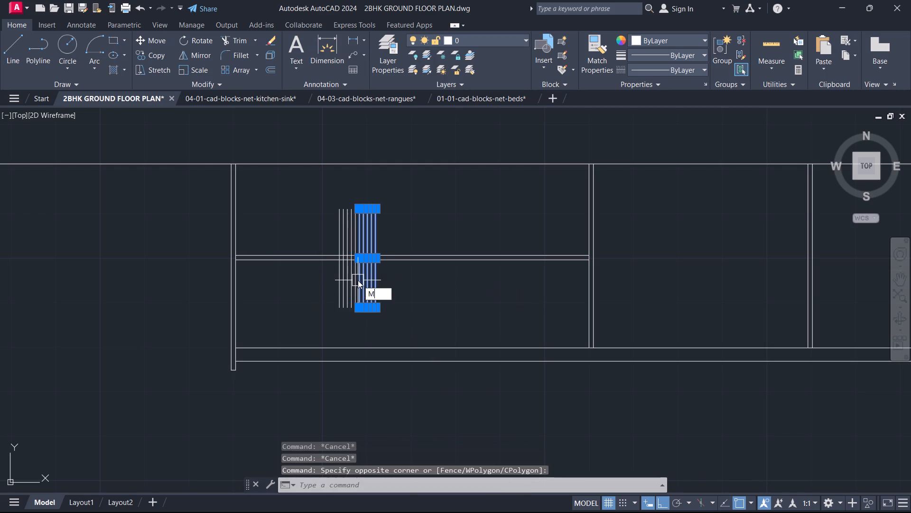
{"action": "key", "text": "space"}
{"action": "left_click", "coordinate": [358, 280]}
{"action": "left_click", "coordinate": [392, 280]}
{"action": "key", "text": "Escape"}
Copy three lines of the first hanger group to a spot on the rail right of the second group.
{"action": "left_click", "coordinate": [368, 288]}
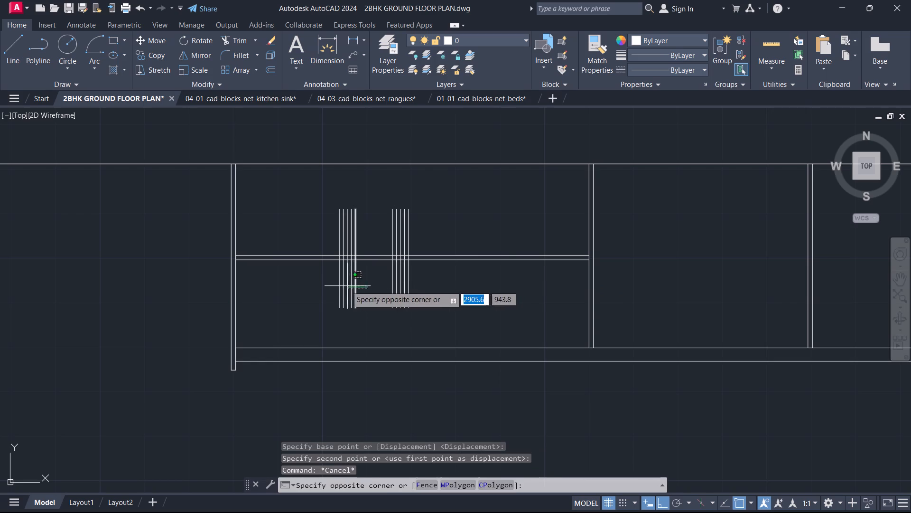
{"action": "left_click", "coordinate": [346, 285]}
{"action": "type", "text": "CO"}
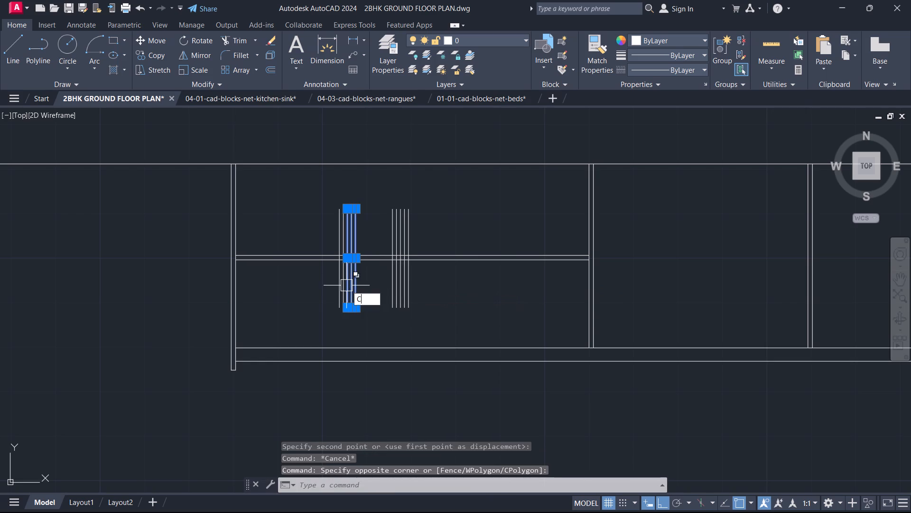
{"action": "key", "text": "space"}
{"action": "left_click", "coordinate": [346, 285]}
{"action": "left_click", "coordinate": [449, 281]}
{"action": "key", "text": "Escape"}
Copy the last two lines of the second hanger group to two places on the rail right of the three-line group.
{"action": "left_click_drag", "start_coordinate": [428, 299], "coordinate": [421, 297]}
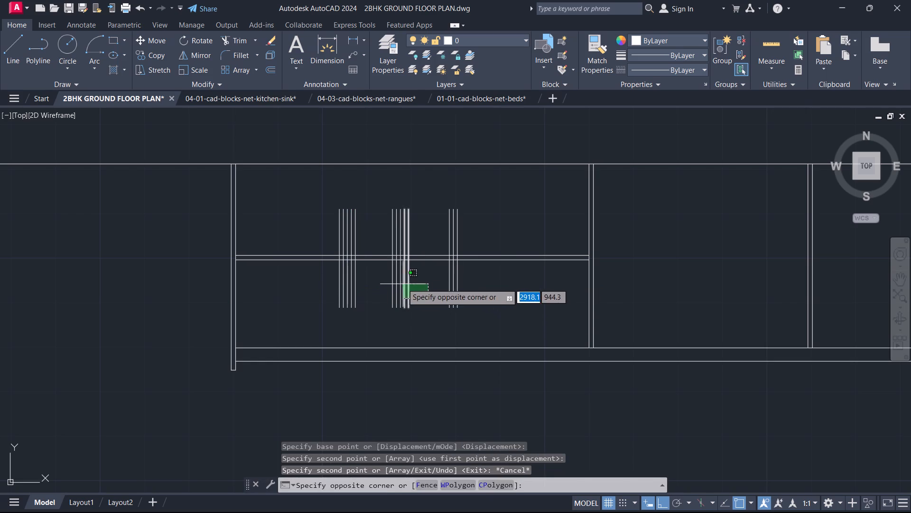
{"action": "left_click", "coordinate": [401, 283]}
{"action": "type", "text": "CO"}
{"action": "key", "text": "space"}
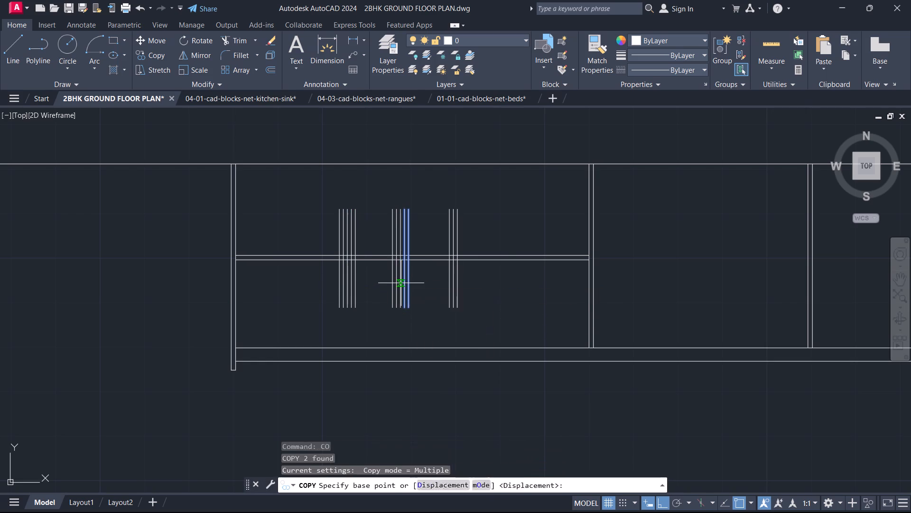
{"action": "left_click", "coordinate": [401, 283]}
{"action": "left_click", "coordinate": [533, 284]}
{"action": "key", "text": "grave"}
{"action": "left_click", "coordinate": [479, 296]}
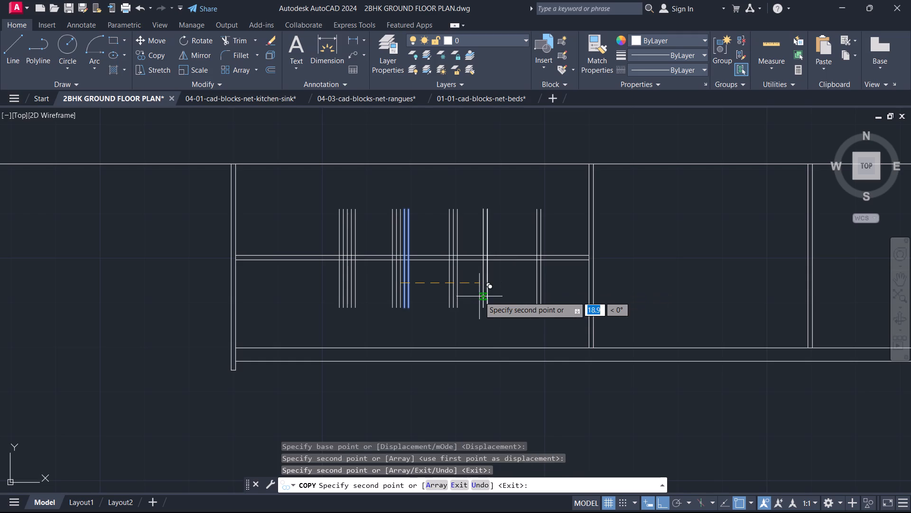
{"action": "key", "text": "grave"}
{"action": "key", "text": "grave"}
{"action": "key", "text": "grave"}
{"action": "key", "text": "Escape"}
{"action": "key", "text": "Escape"}
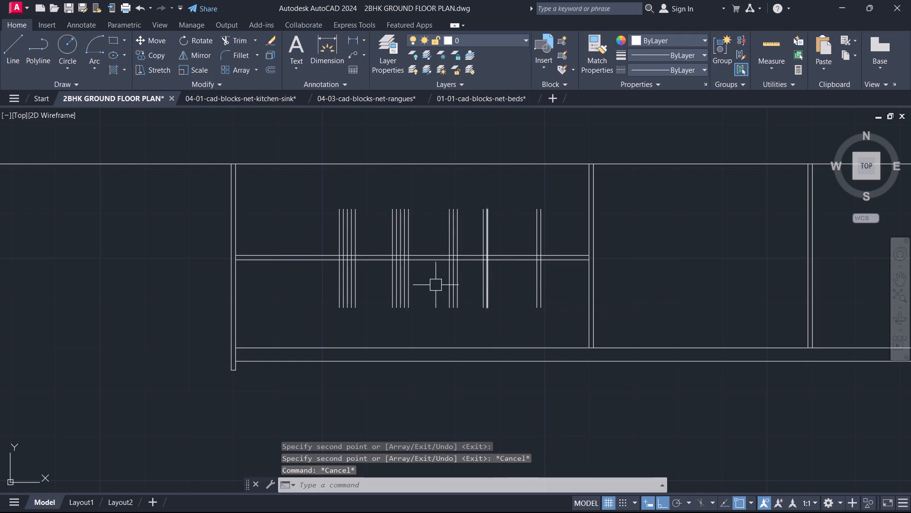
With Ortho off, rotate the second five-line hanger group by about 341° around a line midpoint at the rail.
{"action": "left_click", "coordinate": [416, 287]}
{"action": "left_click", "coordinate": [388, 279]}
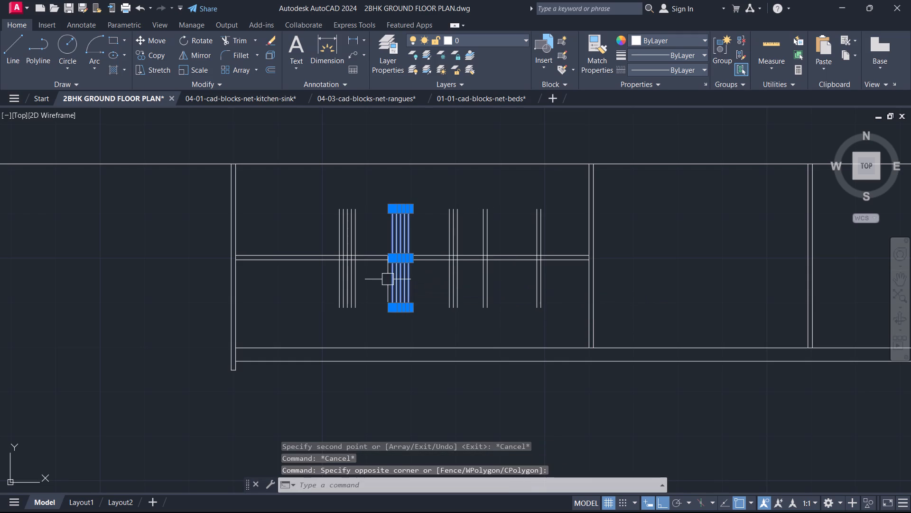
{"action": "type", "text": "RO"}
{"action": "key", "text": "space"}
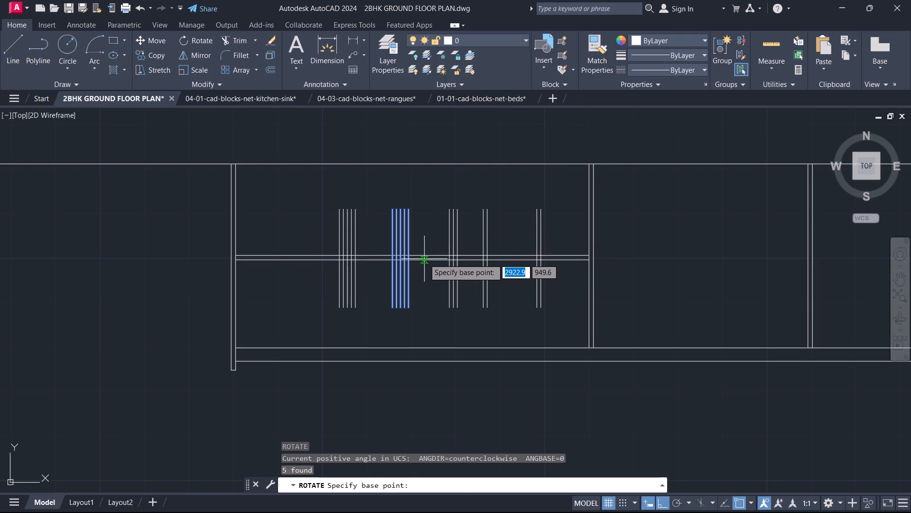
{"action": "key", "text": "F8"}
{"action": "scroll", "coordinate": [404, 262], "scroll_direction": "up", "scroll_amount": 3}
{"action": "left_click", "coordinate": [391, 248]}
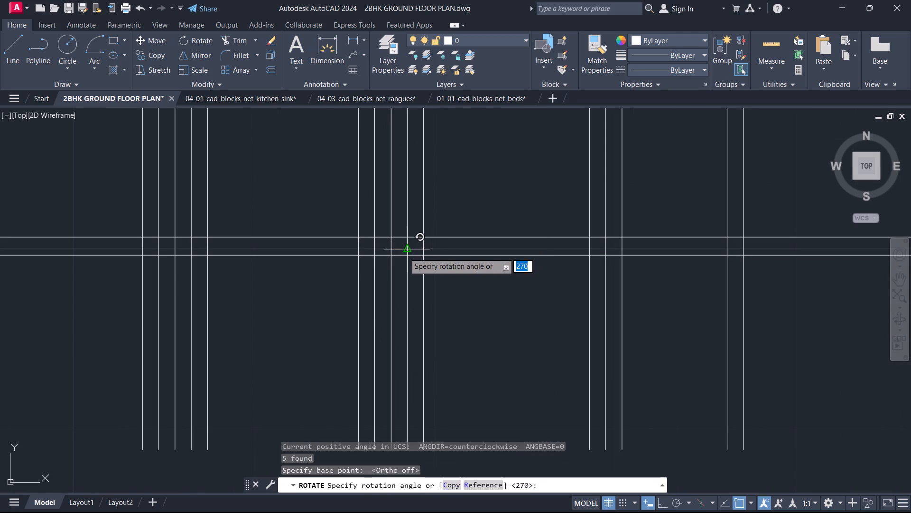
{"action": "left_click", "coordinate": [403, 257]}
{"action": "key", "text": "Escape"}
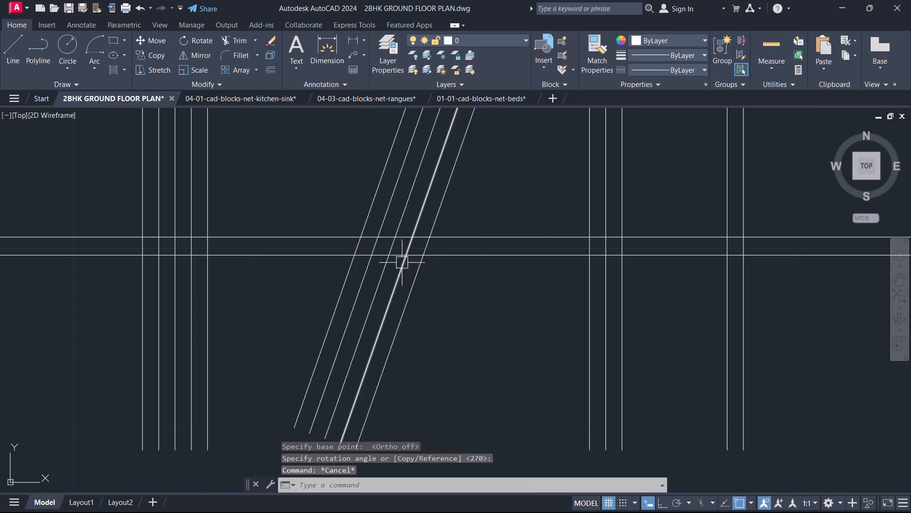
Rotate the first five-line hanger group by about 21° around its middle line's midpoint at the rail.
{"action": "scroll", "coordinate": [401, 265], "scroll_direction": "down", "scroll_amount": 4}
{"action": "scroll", "coordinate": [383, 272], "scroll_direction": "up", "scroll_amount": 2}
{"action": "left_click", "coordinate": [349, 279]}
{"action": "key", "text": "Escape"}
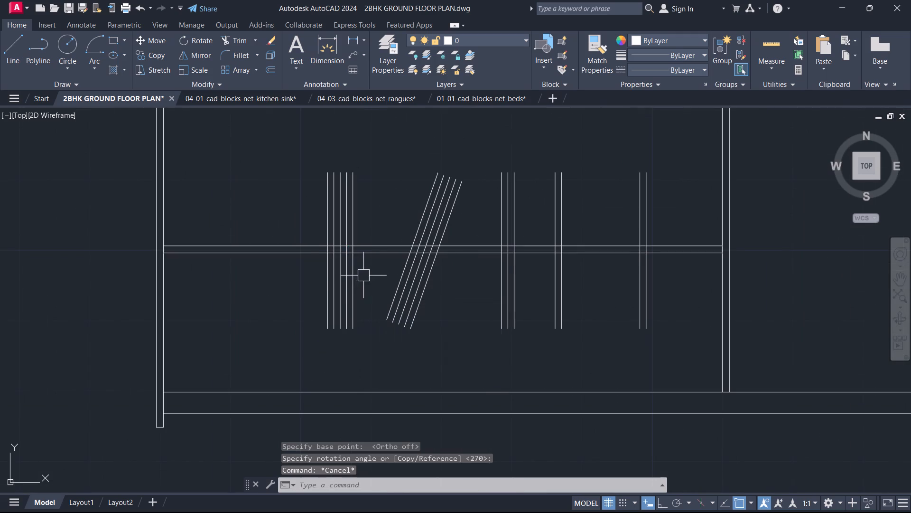
{"action": "left_click", "coordinate": [364, 275]}
{"action": "left_click", "coordinate": [310, 279]}
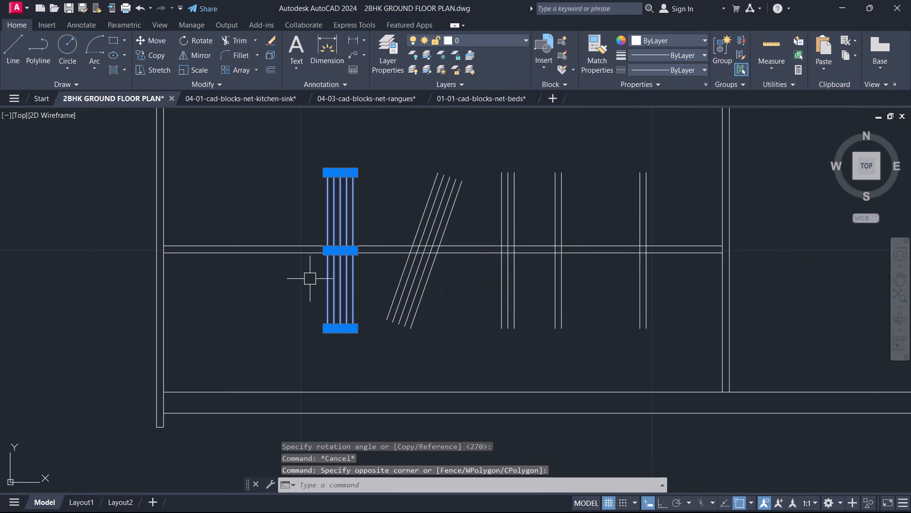
{"action": "type", "text": "RO"}
{"action": "key", "text": "space"}
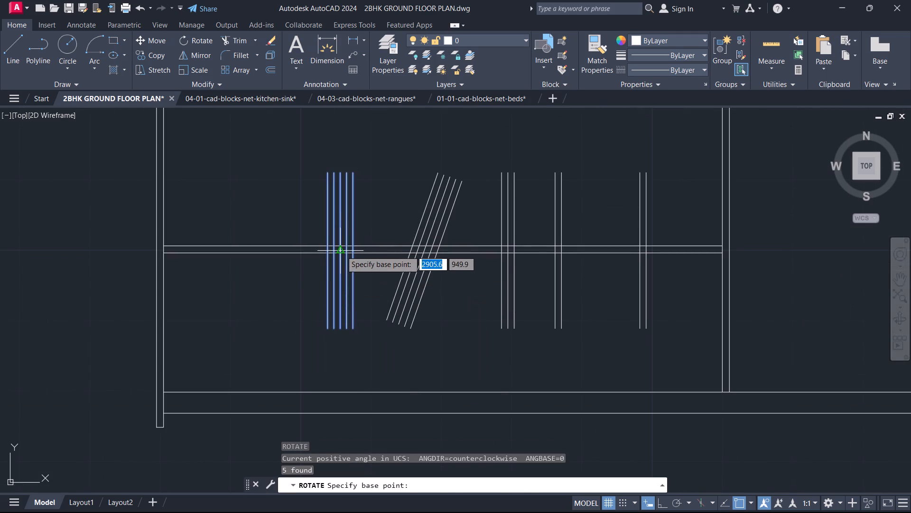
{"action": "left_click", "coordinate": [341, 251]}
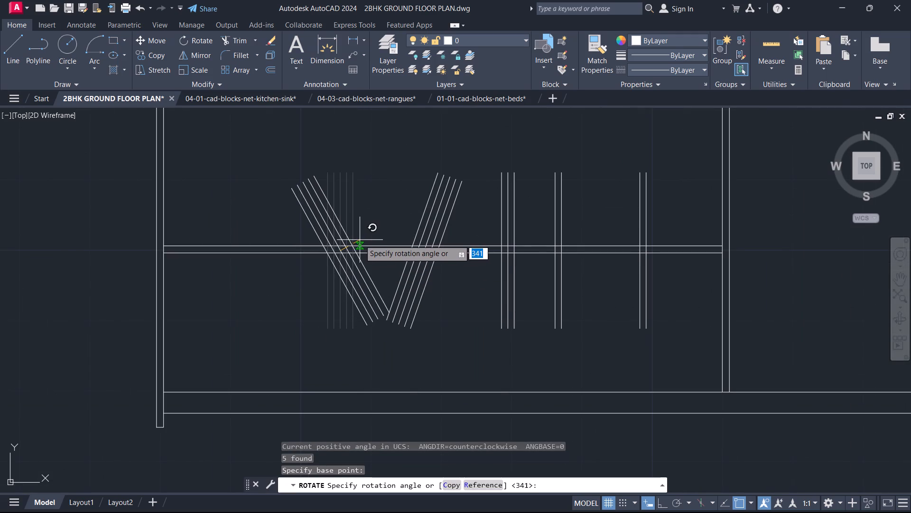
{"action": "left_click", "coordinate": [357, 247]}
{"action": "key", "text": "Escape"}
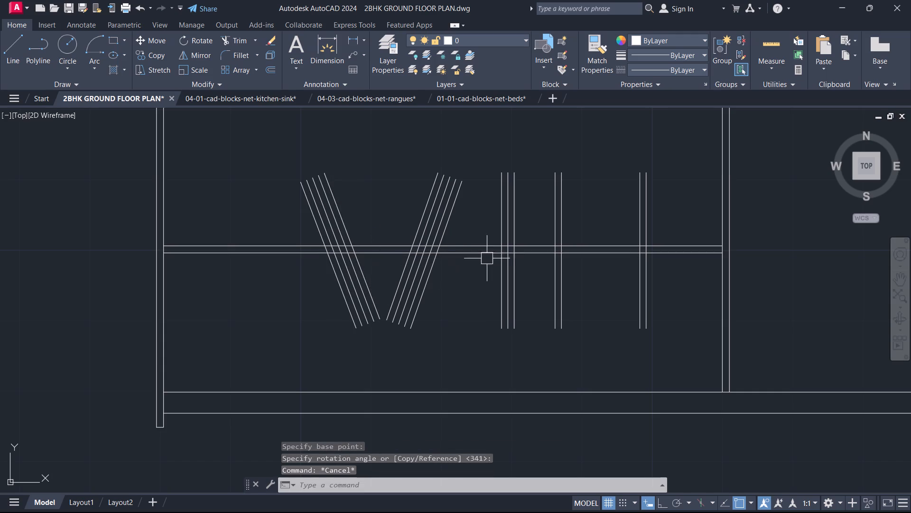
Move the tilted first hanger group slightly left along the rail, away from the second tilted group.
{"action": "left_click", "coordinate": [388, 275]}
{"action": "left_click", "coordinate": [318, 282]}
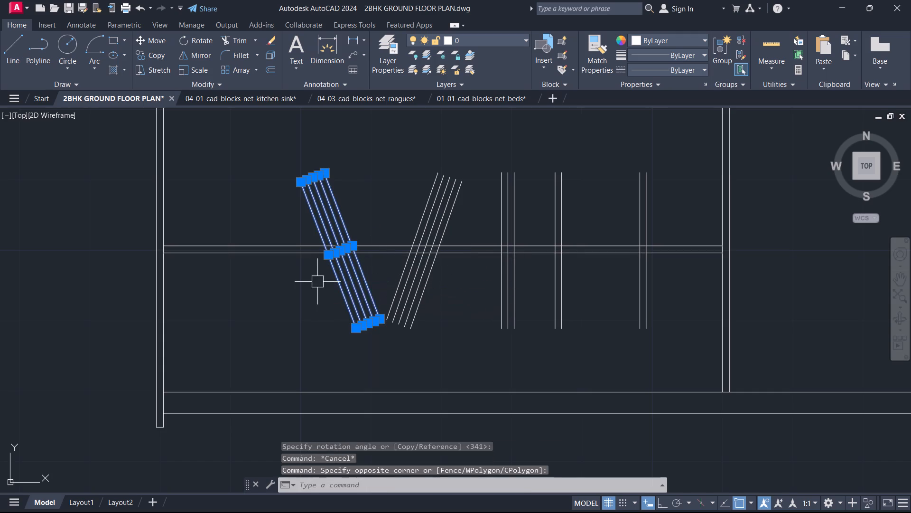
{"action": "type", "text": "M"}
{"action": "key", "text": "space"}
{"action": "left_click", "coordinate": [317, 282]}
{"action": "left_click", "coordinate": [283, 280]}
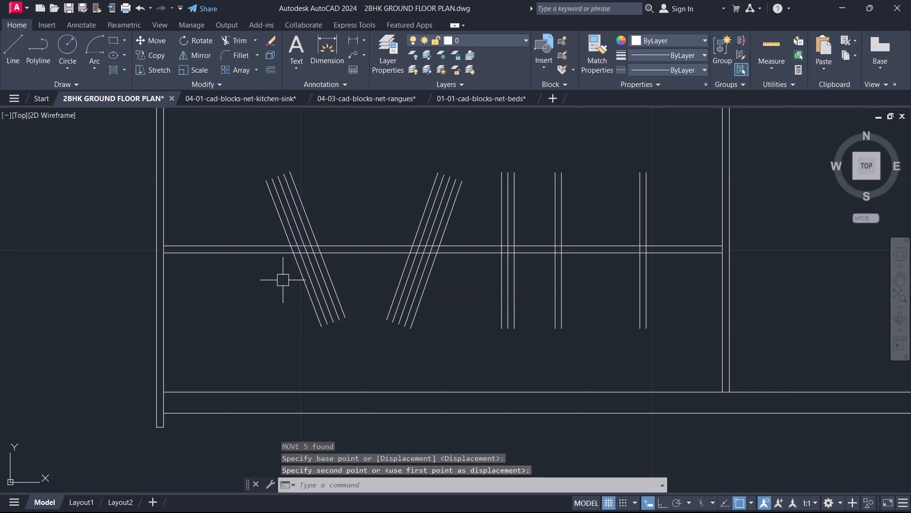
{"action": "key", "text": "Escape"}
Delete the rightmost line of the tilted first hanger group.
{"action": "left_click", "coordinate": [323, 279]}
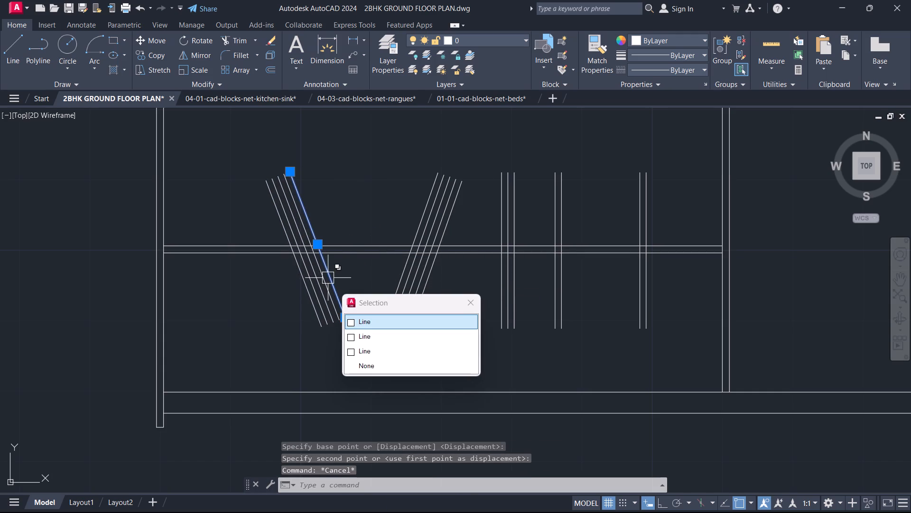
{"action": "key", "text": "Delete"}
{"action": "left_click", "coordinate": [324, 278]}
{"action": "key", "text": "Escape"}
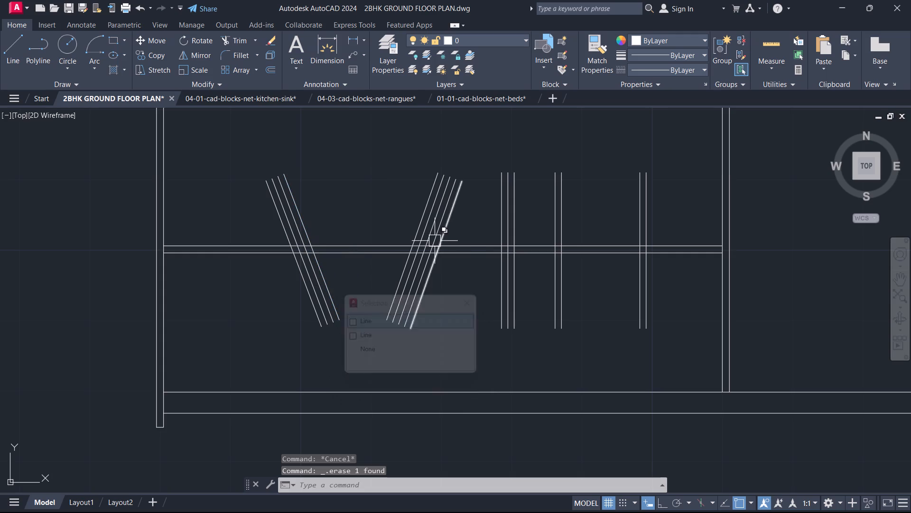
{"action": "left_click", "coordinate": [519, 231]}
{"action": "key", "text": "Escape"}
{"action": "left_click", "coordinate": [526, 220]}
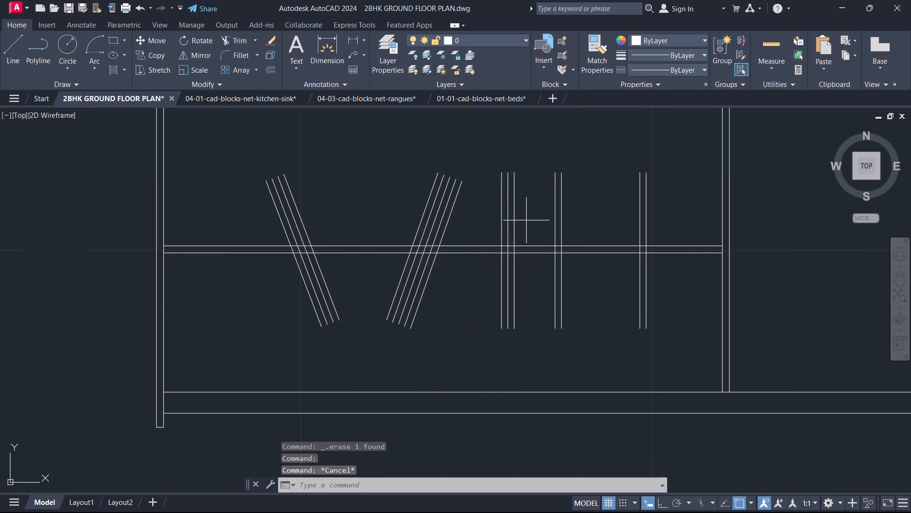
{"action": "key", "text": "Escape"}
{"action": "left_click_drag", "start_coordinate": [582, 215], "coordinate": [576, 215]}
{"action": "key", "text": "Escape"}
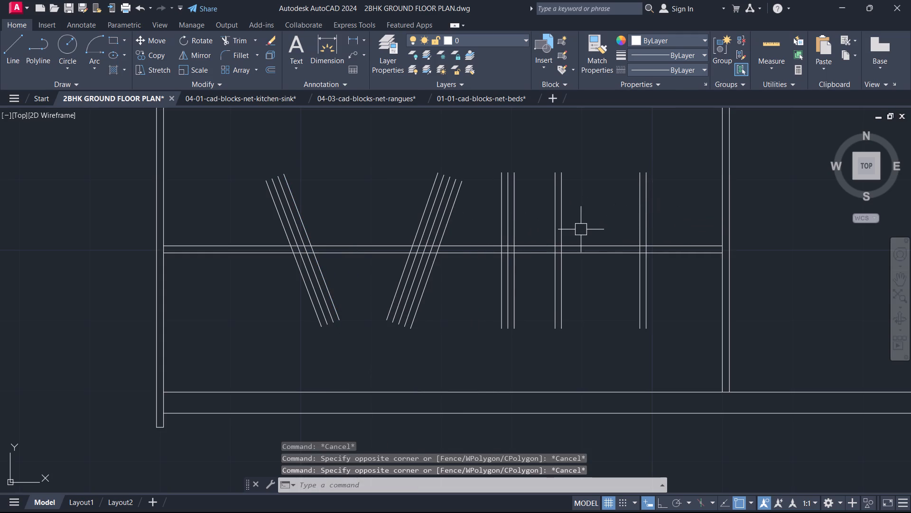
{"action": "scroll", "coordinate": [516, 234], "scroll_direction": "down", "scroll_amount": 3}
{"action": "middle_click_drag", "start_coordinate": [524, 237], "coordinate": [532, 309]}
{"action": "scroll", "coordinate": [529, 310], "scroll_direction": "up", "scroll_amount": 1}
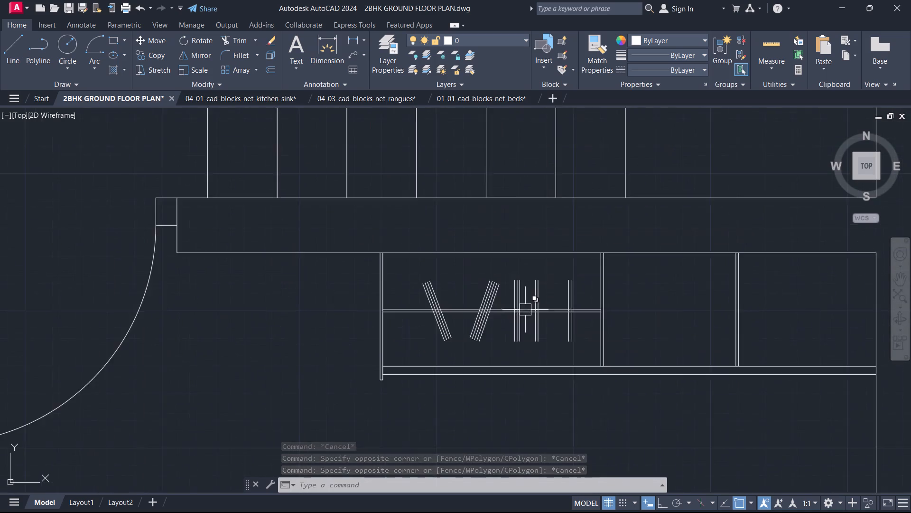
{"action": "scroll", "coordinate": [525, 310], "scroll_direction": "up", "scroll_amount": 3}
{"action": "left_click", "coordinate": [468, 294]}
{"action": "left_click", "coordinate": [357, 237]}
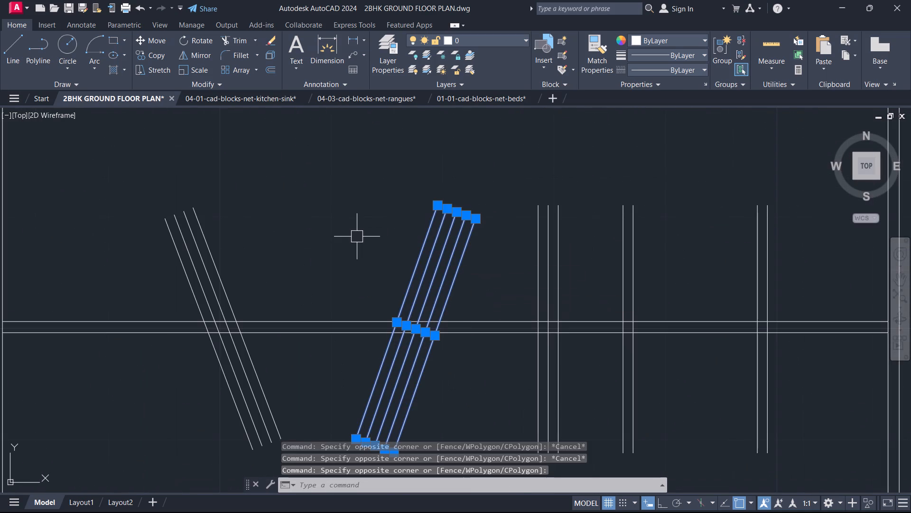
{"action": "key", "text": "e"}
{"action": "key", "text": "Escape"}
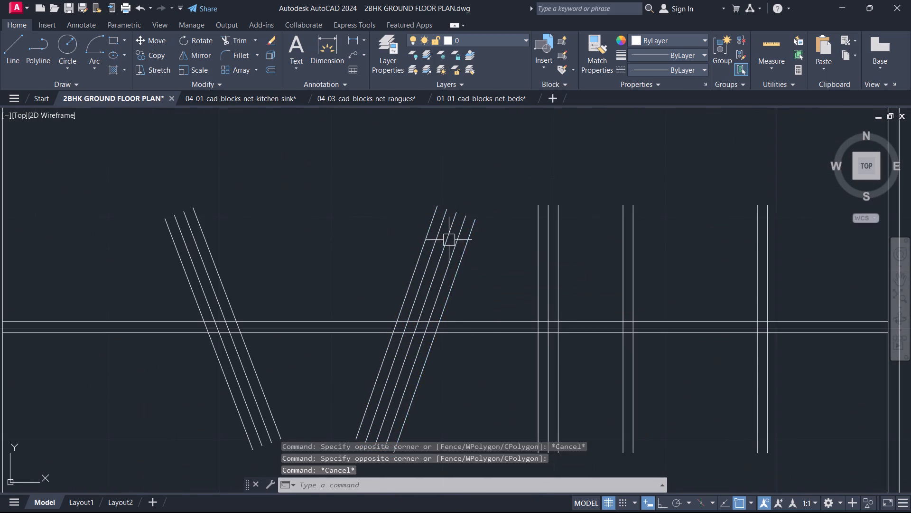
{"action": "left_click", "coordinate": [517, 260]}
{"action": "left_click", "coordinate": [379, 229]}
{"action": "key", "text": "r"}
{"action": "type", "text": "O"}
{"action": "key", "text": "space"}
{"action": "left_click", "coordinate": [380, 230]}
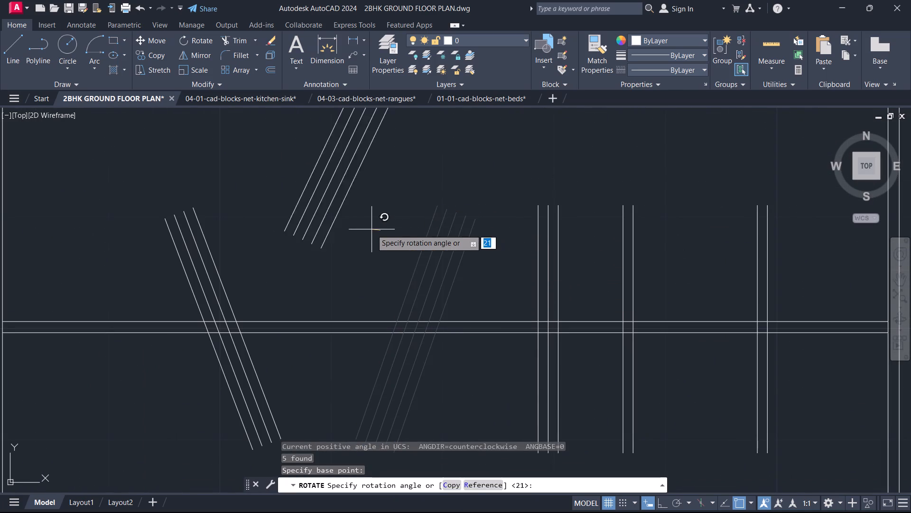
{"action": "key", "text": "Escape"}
Rotate the tilted five-line hanger group by about 28° around its middle line's midpoint at the rail.
{"action": "left_click", "coordinate": [486, 278]}
{"action": "left_click", "coordinate": [352, 224]}
{"action": "type", "text": "RO"}
{"action": "key", "text": "space"}
{"action": "scroll", "coordinate": [420, 330], "scroll_direction": "up", "scroll_amount": 2}
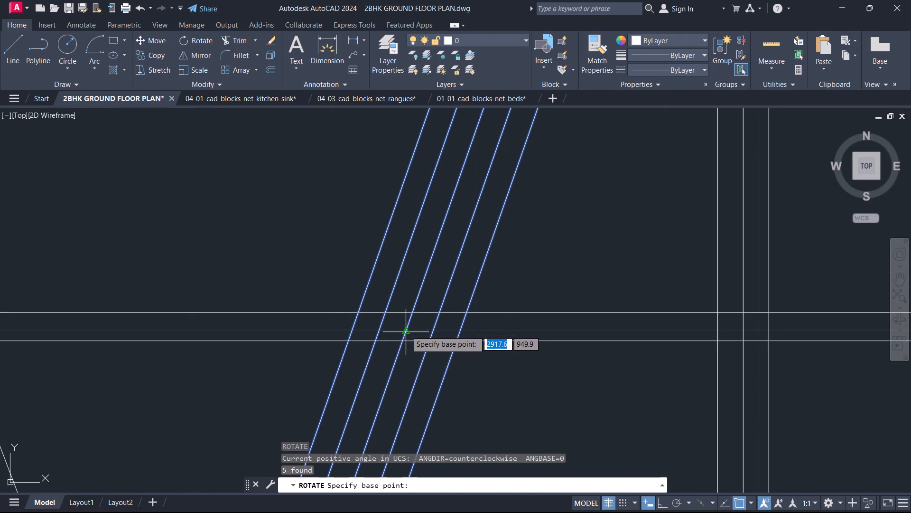
{"action": "left_click", "coordinate": [406, 331]}
{"action": "scroll", "coordinate": [405, 337], "scroll_direction": "up", "scroll_amount": 1}
{"action": "scroll", "coordinate": [405, 337], "scroll_direction": "down", "scroll_amount": 3}
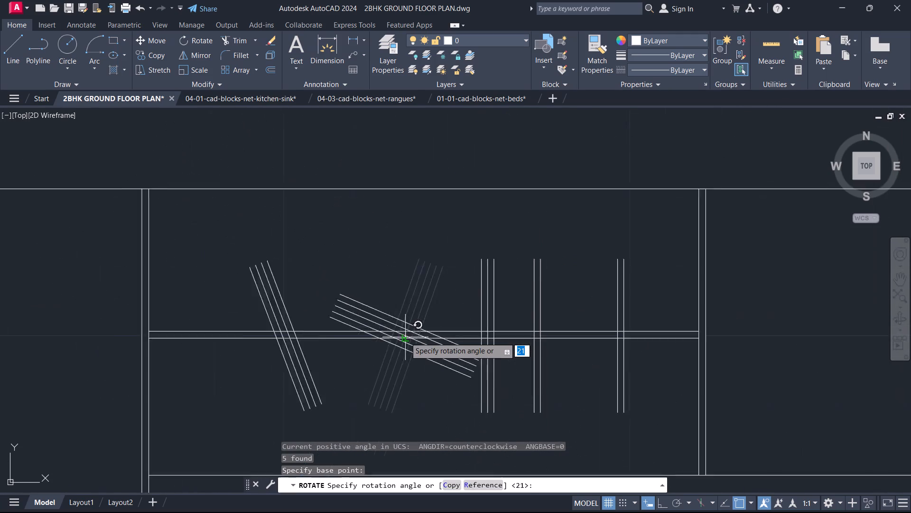
{"action": "scroll", "coordinate": [405, 337], "scroll_direction": "down", "scroll_amount": 2}
{"action": "scroll", "coordinate": [417, 294], "scroll_direction": "down", "scroll_amount": 3}
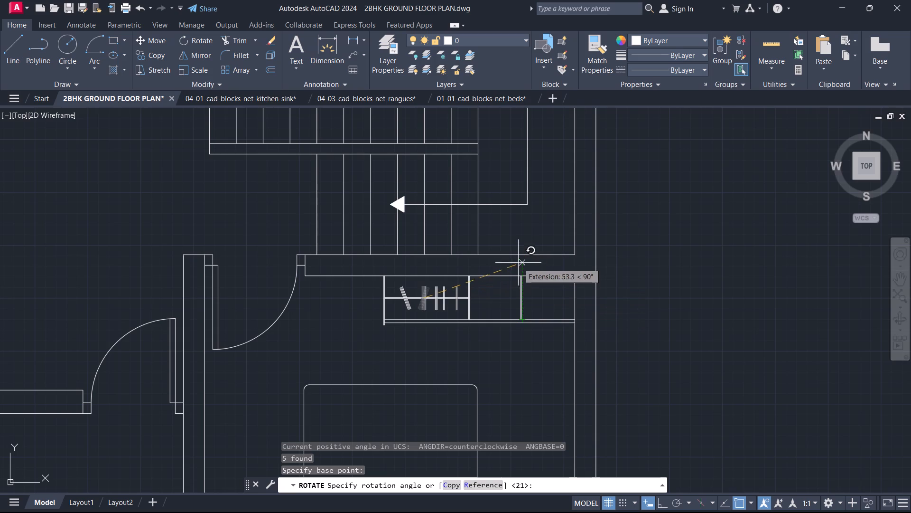
{"action": "key", "text": "F3"}
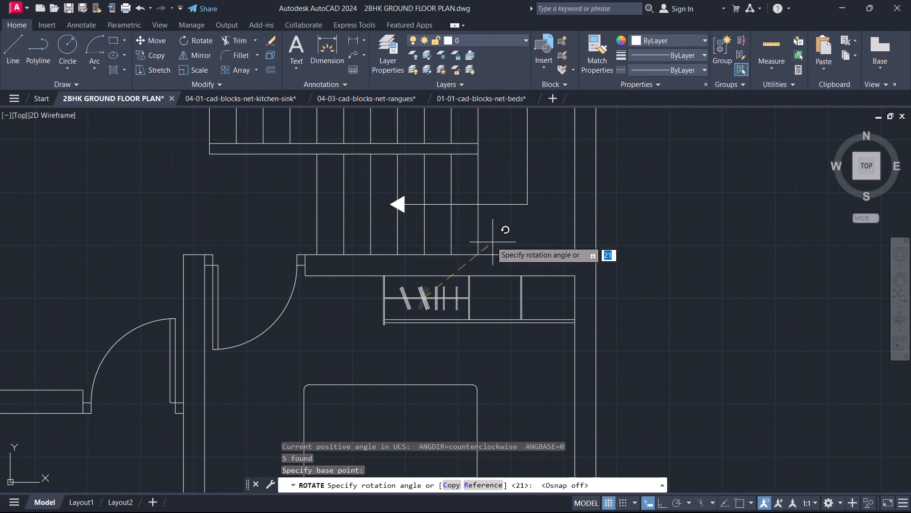
{"action": "left_click", "coordinate": [494, 260]}
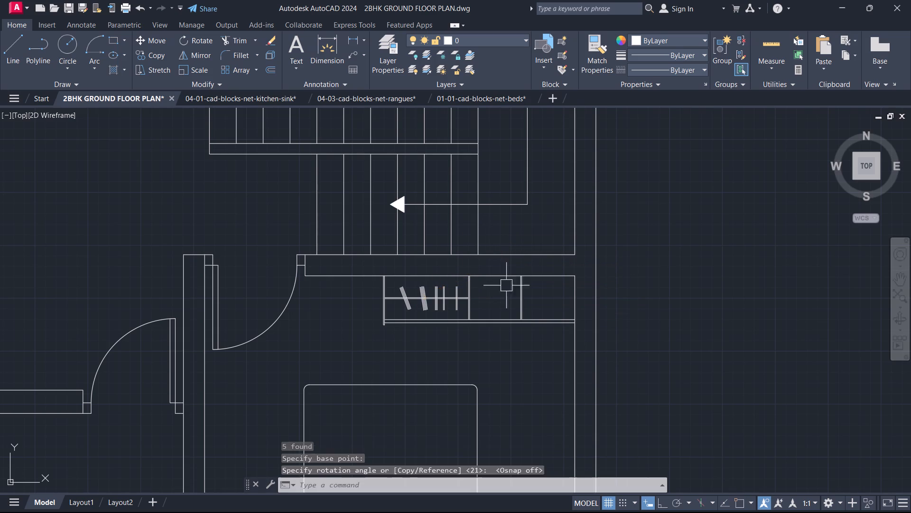
{"action": "key", "text": "Escape"}
Rotate the three-line hanger group by about 9° around its middle line's midpoint at the rail.
{"action": "scroll", "coordinate": [432, 313], "scroll_direction": "up", "scroll_amount": 4}
{"action": "left_click", "coordinate": [462, 291]}
{"action": "left_click", "coordinate": [418, 281]}
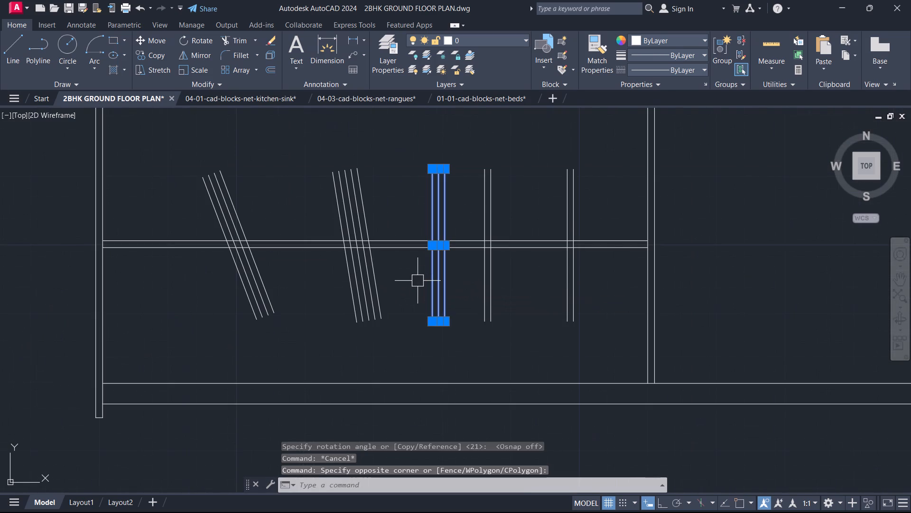
{"action": "type", "text": "RO"}
{"action": "key", "text": "space"}
{"action": "scroll", "coordinate": [467, 253], "scroll_direction": "up", "scroll_amount": 3}
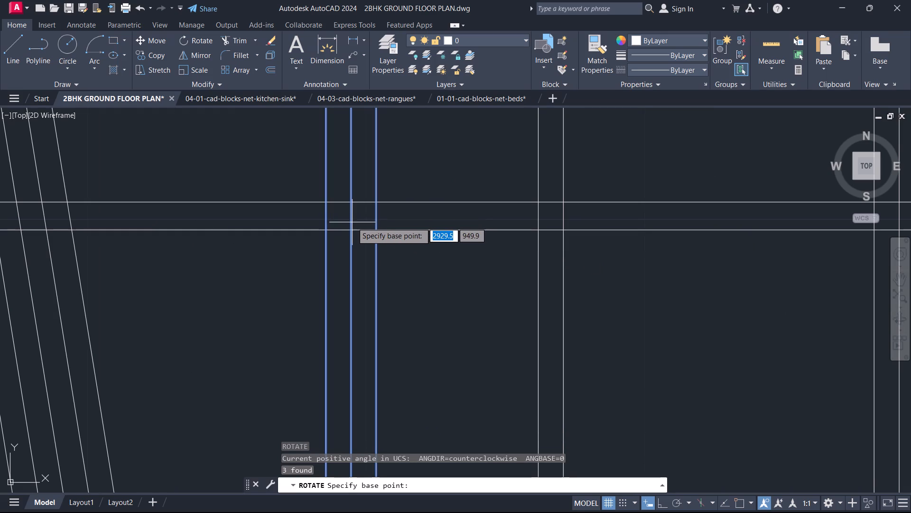
{"action": "key", "text": "F3"}
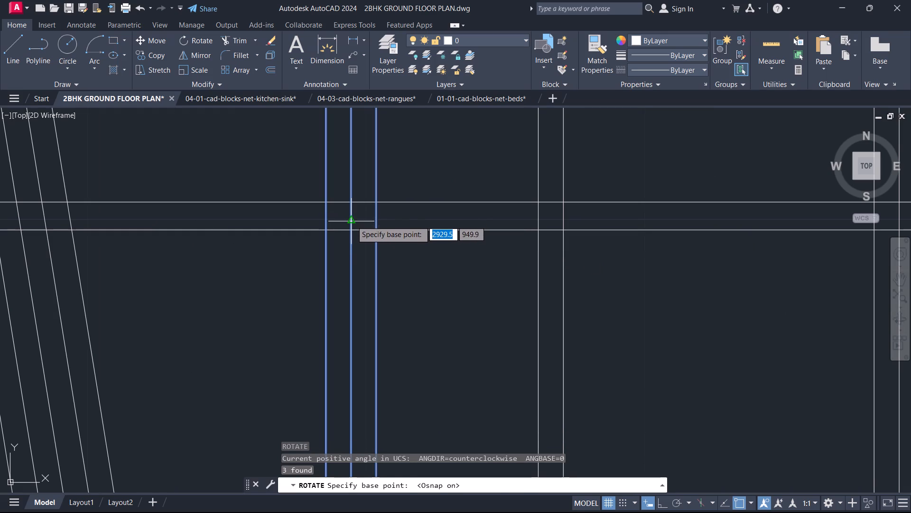
{"action": "left_click", "coordinate": [352, 221]}
{"action": "key", "text": "F3"}
{"action": "scroll", "coordinate": [439, 293], "scroll_direction": "down", "scroll_amount": 4}
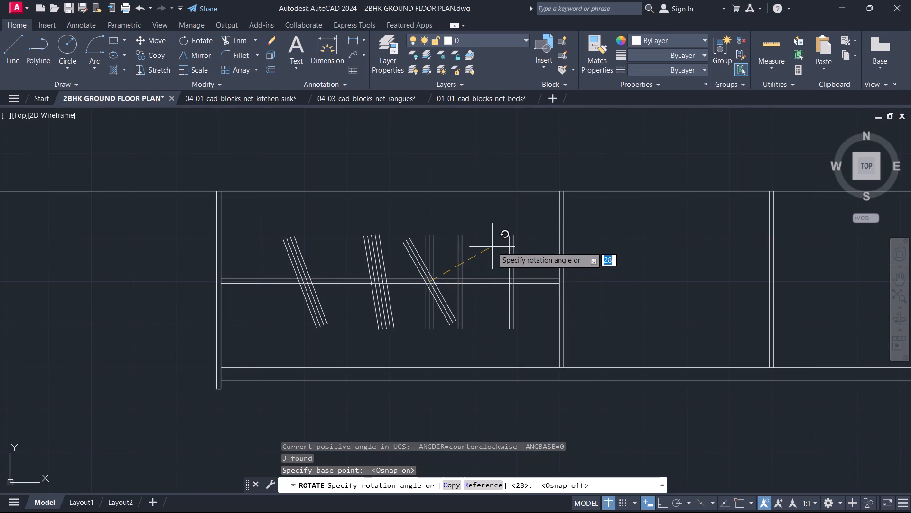
{"action": "left_click", "coordinate": [480, 274]}
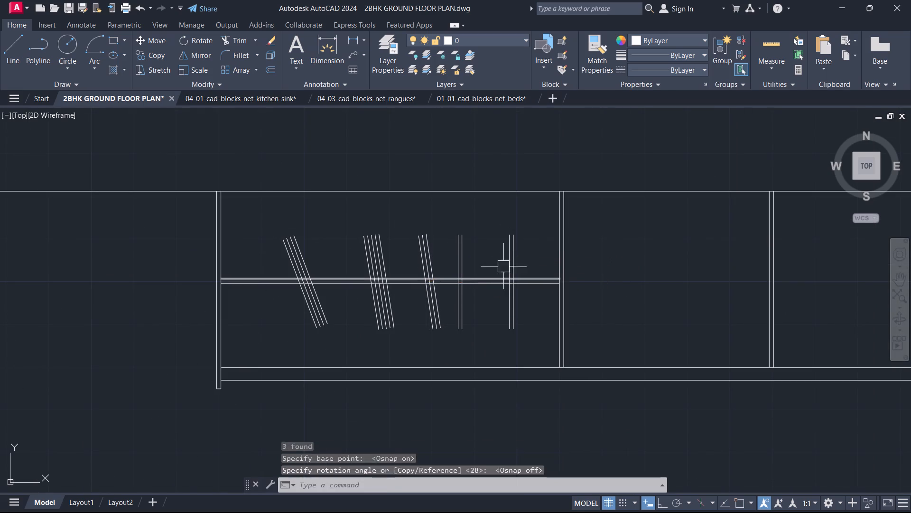
{"action": "key", "text": "Escape"}
{"action": "left_click", "coordinate": [534, 256]}
{"action": "key", "text": "Escape"}
Copy the lower bedroom's complete wardrobe, with its rail and hangers, to the empty area right of the plan.
{"action": "scroll", "coordinate": [509, 258], "scroll_direction": "down", "scroll_amount": 4}
{"action": "middle_click_drag", "start_coordinate": [495, 275], "coordinate": [495, 275]}
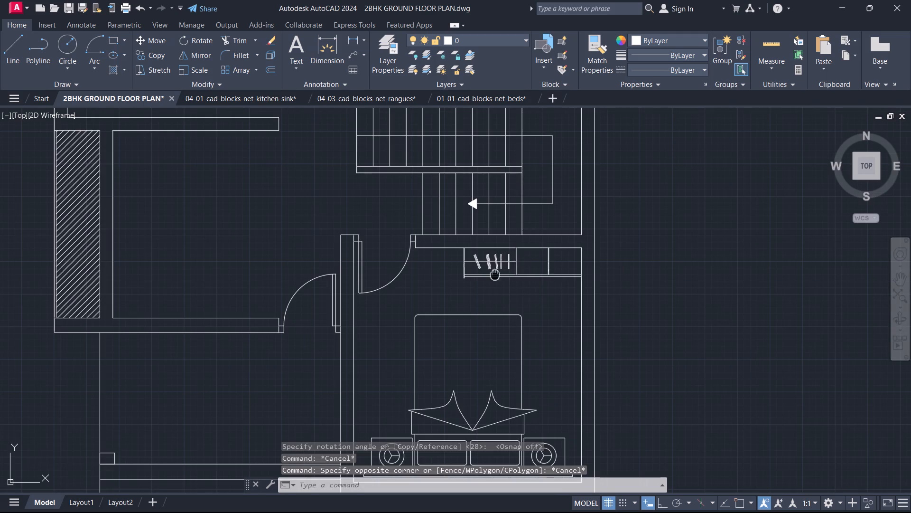
{"action": "middle_click_drag", "start_coordinate": [495, 275], "coordinate": [569, 237]}
{"action": "scroll", "coordinate": [513, 247], "scroll_direction": "down", "scroll_amount": 1}
{"action": "middle_click_drag", "start_coordinate": [513, 247], "coordinate": [633, 283]}
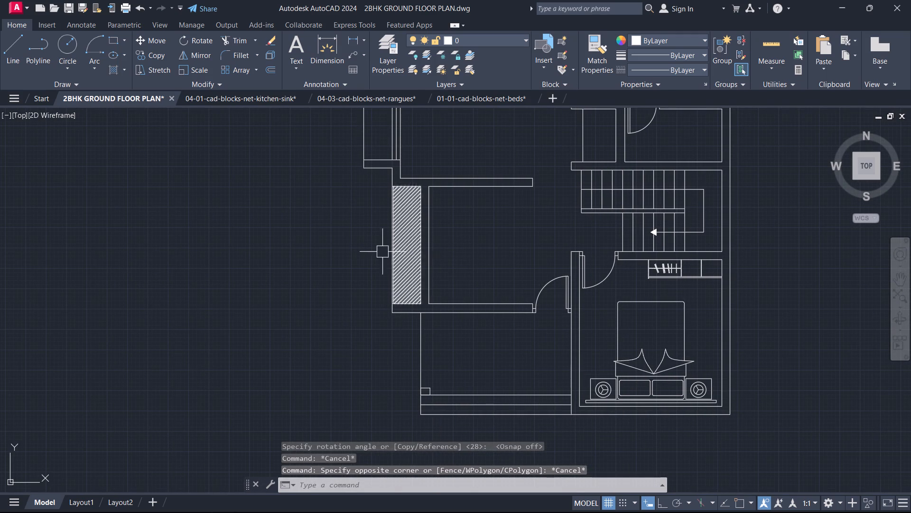
{"action": "middle_click_drag", "start_coordinate": [381, 250], "coordinate": [504, 297]}
{"action": "scroll", "coordinate": [504, 297], "scroll_direction": "down", "scroll_amount": 1}
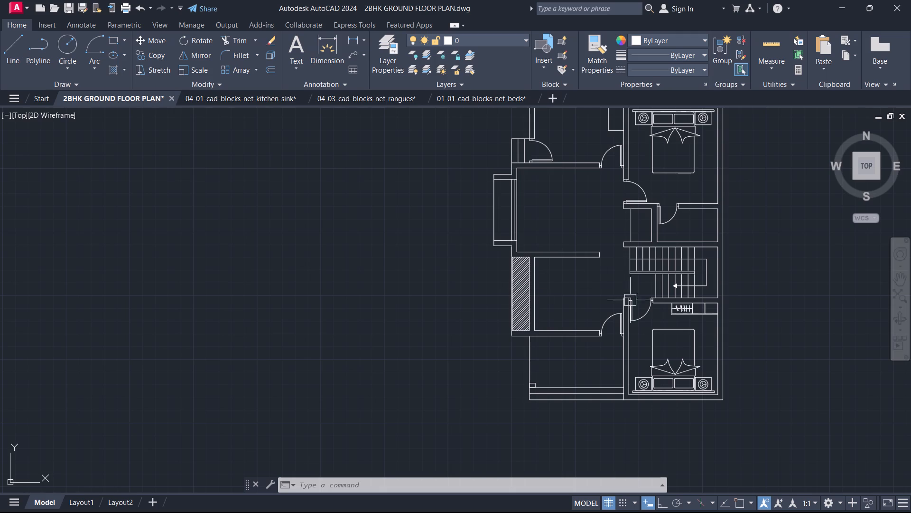
{"action": "middle_click_drag", "start_coordinate": [702, 349], "coordinate": [650, 333]}
{"action": "scroll", "coordinate": [624, 300], "scroll_direction": "up", "scroll_amount": 3}
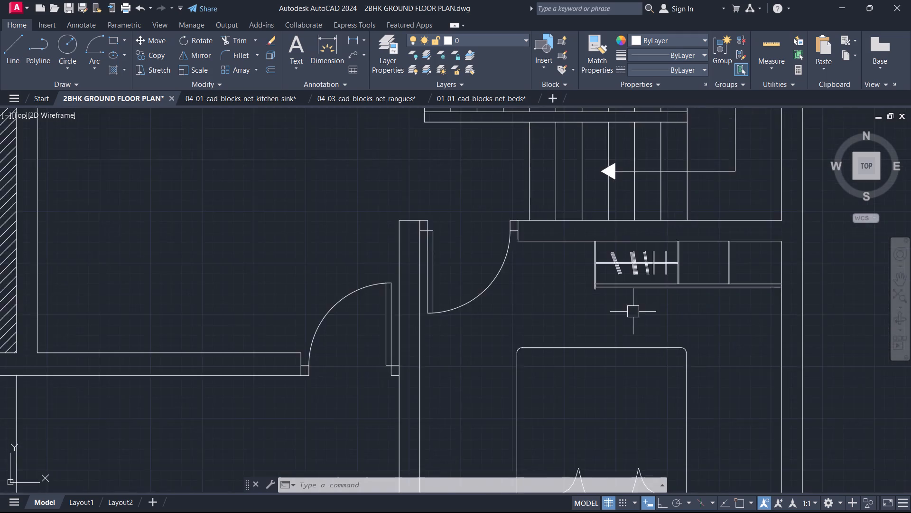
{"action": "scroll", "coordinate": [633, 312], "scroll_direction": "up", "scroll_amount": 1}
{"action": "left_click_drag", "start_coordinate": [556, 187], "coordinate": [570, 205]}
{"action": "middle_click_drag", "start_coordinate": [788, 321], "coordinate": [296, 332]}
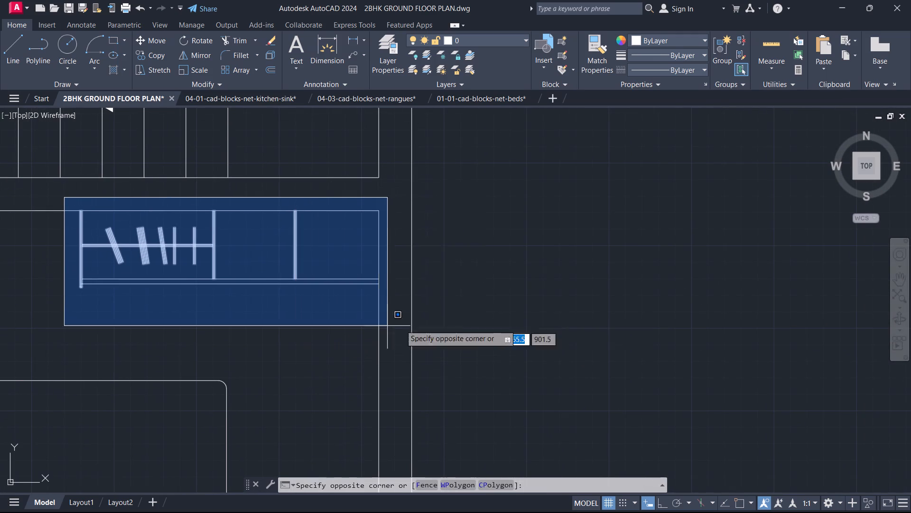
{"action": "left_click", "coordinate": [475, 324]}
{"action": "scroll", "coordinate": [250, 323], "scroll_direction": "down", "scroll_amount": 2}
{"action": "middle_click_drag", "start_coordinate": [248, 323], "coordinate": [587, 414]}
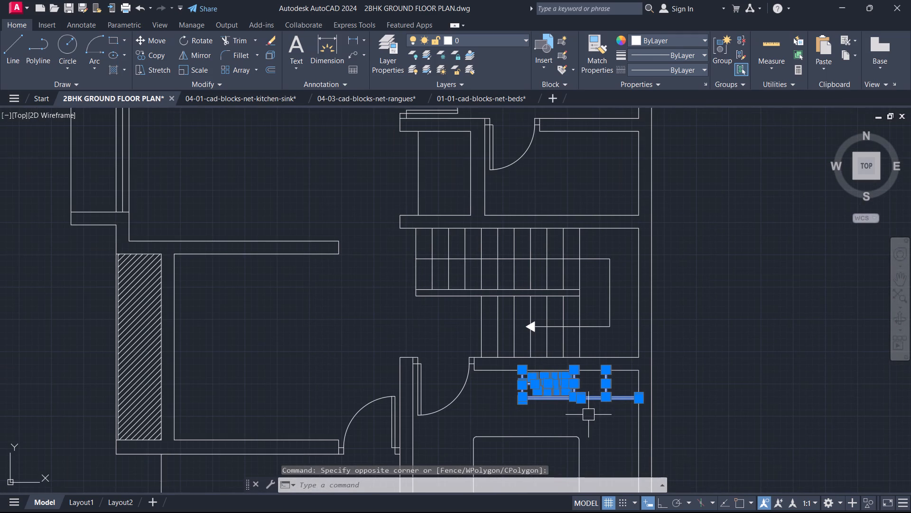
{"action": "type", "text": "CO"}
{"action": "key", "text": "space"}
{"action": "left_click_drag", "start_coordinate": [588, 415], "coordinate": [605, 410]}
{"action": "middle_click_drag", "start_coordinate": [763, 361], "coordinate": [261, 329]}
{"action": "left_click", "coordinate": [531, 280]}
{"action": "key", "text": "Escape"}
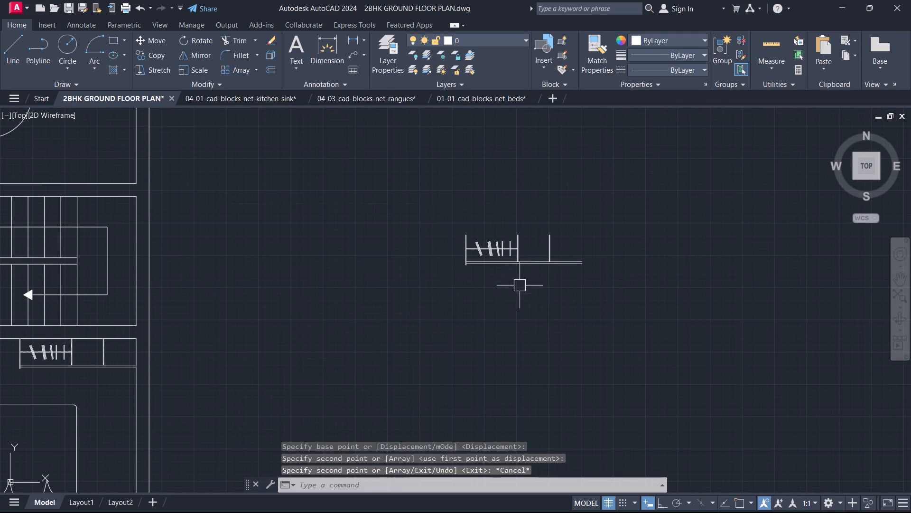
With Ortho on, rotate the wardrobe copy outside the plan by 180°.
{"action": "left_click_drag", "start_coordinate": [417, 209], "coordinate": [425, 213]}
{"action": "left_click", "coordinate": [712, 296]}
{"action": "type", "text": "RO"}
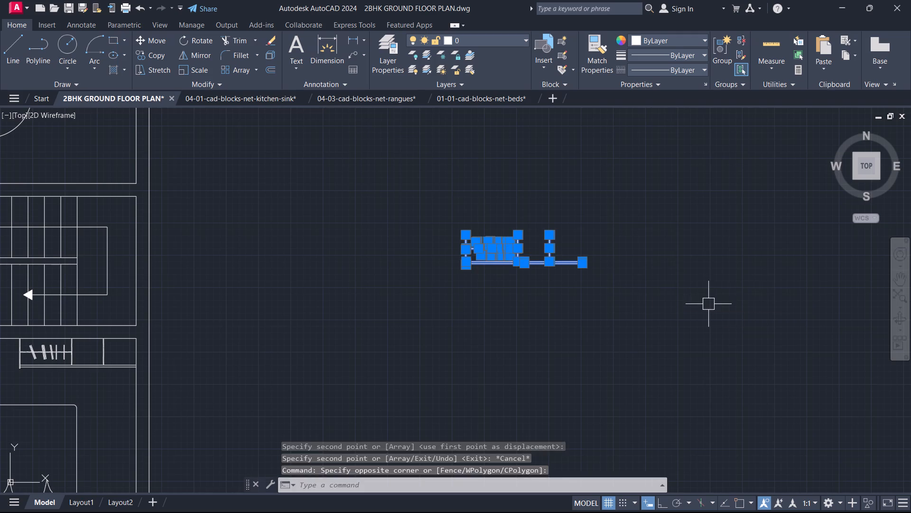
{"action": "key", "text": "space"}
{"action": "left_click", "coordinate": [513, 224]}
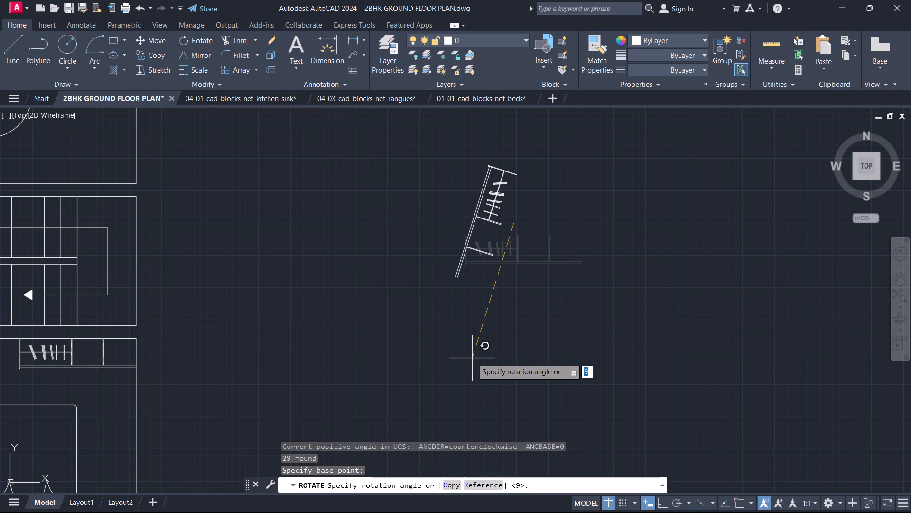
{"action": "key", "text": "F8"}
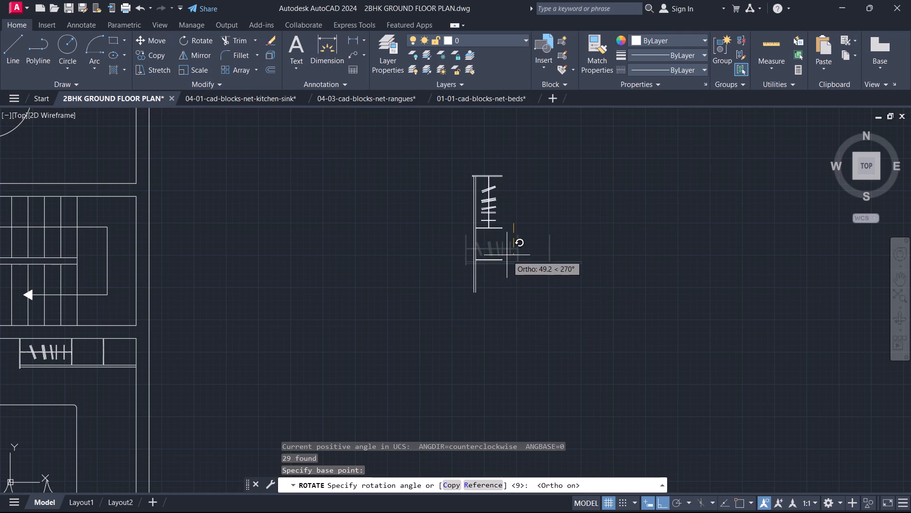
{"action": "left_click", "coordinate": [401, 280]}
{"action": "key", "text": "Escape"}
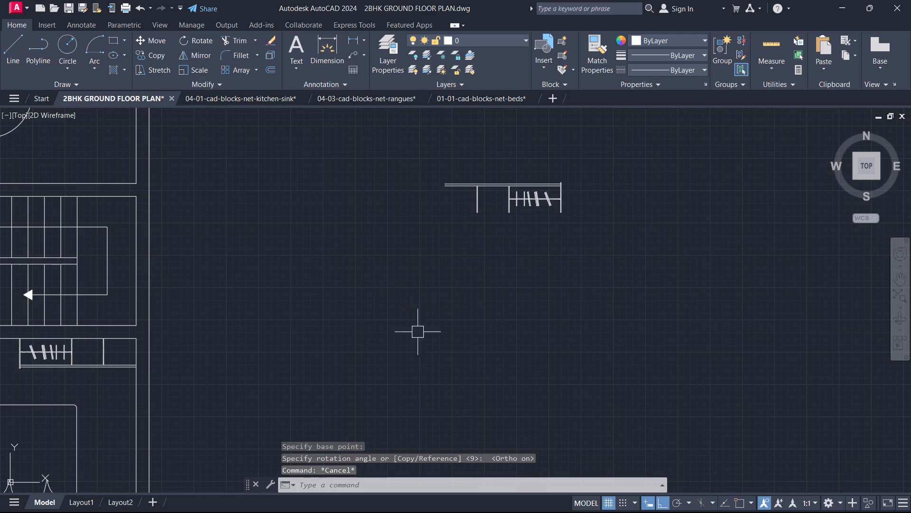
Turn object snap back on.
{"action": "key", "text": "F3"}
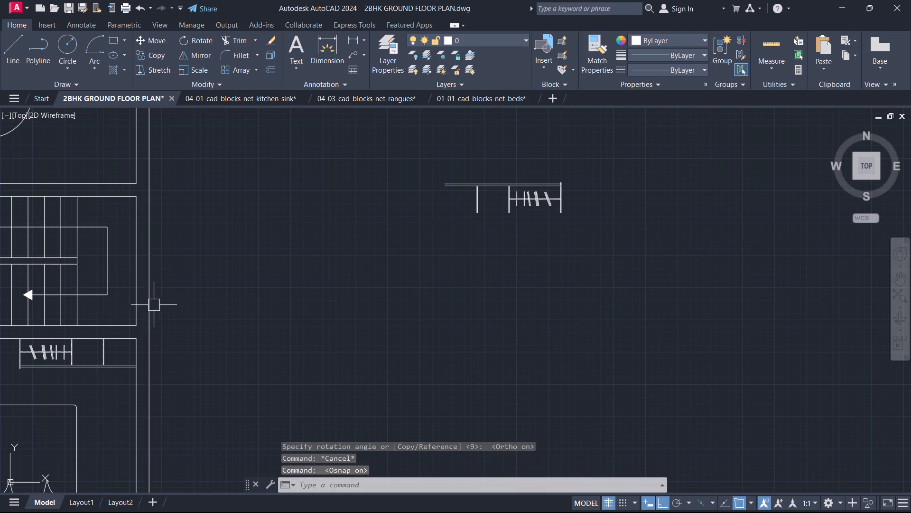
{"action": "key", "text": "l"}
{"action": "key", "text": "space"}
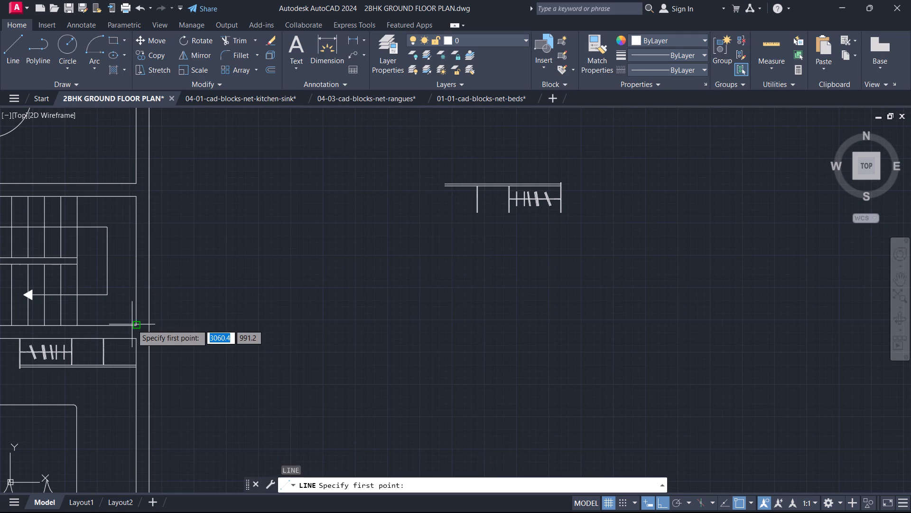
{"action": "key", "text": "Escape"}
Mirror the rotated wardrobe copy about a vertical axis and erase the source objects.
{"action": "middle_click_drag", "start_coordinate": [498, 220], "coordinate": [428, 325]}
{"action": "scroll", "coordinate": [429, 326], "scroll_direction": "up", "scroll_amount": 1}
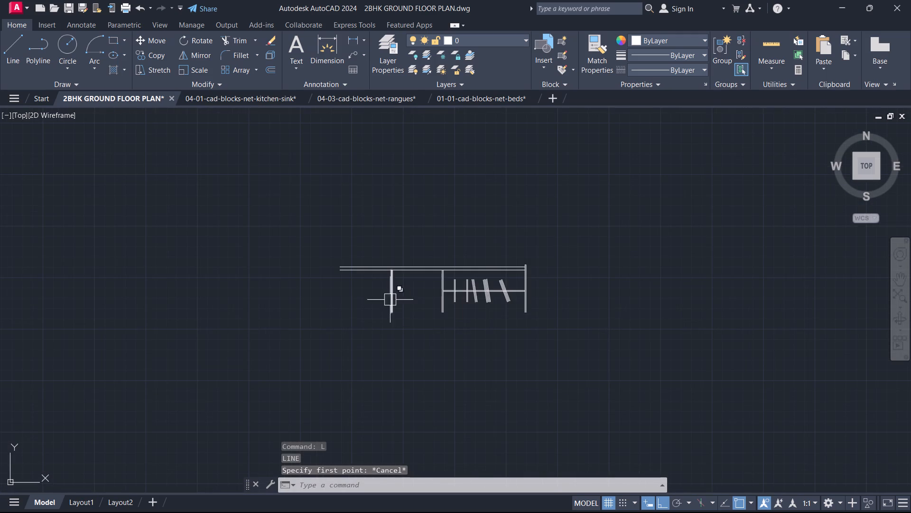
{"action": "scroll", "coordinate": [390, 300], "scroll_direction": "up", "scroll_amount": 2}
{"action": "left_click_drag", "start_coordinate": [846, 386], "coordinate": [833, 379]}
{"action": "left_click", "coordinate": [245, 182]}
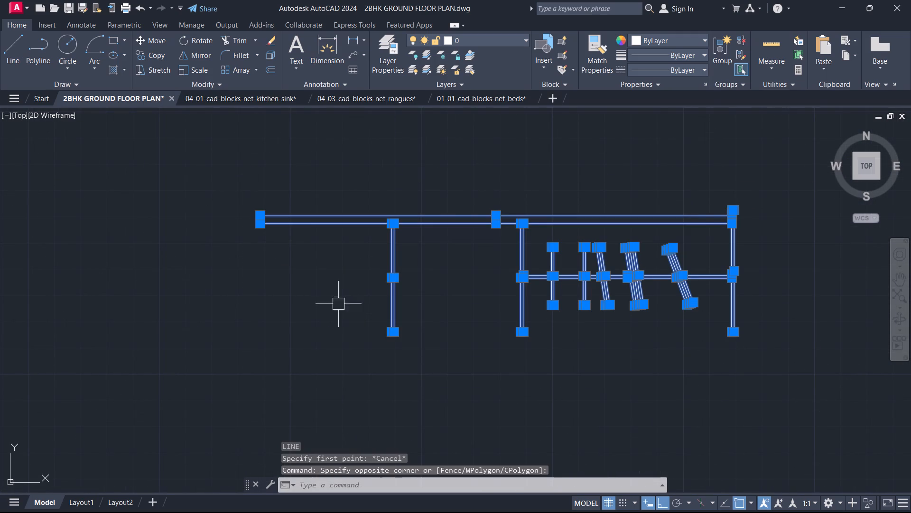
{"action": "key", "text": "m"}
{"action": "key", "text": "i"}
{"action": "key", "text": "space"}
{"action": "left_click_drag", "start_coordinate": [566, 412], "coordinate": [567, 395]}
{"action": "left_click", "coordinate": [557, 157]}
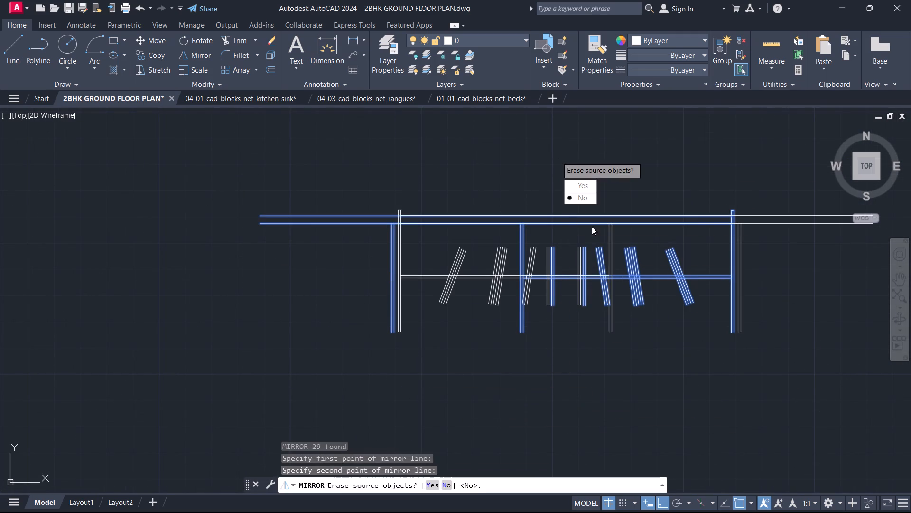
{"action": "left_click_drag", "start_coordinate": [595, 188], "coordinate": [557, 157]}
{"action": "key", "text": "Escape"}
Extend the outer line of the wardrobe copy's right-hand partition up to the outermost front line.
{"action": "scroll", "coordinate": [704, 303], "scroll_direction": "down", "scroll_amount": 3}
{"action": "middle_click_drag", "start_coordinate": [704, 303], "coordinate": [660, 287]}
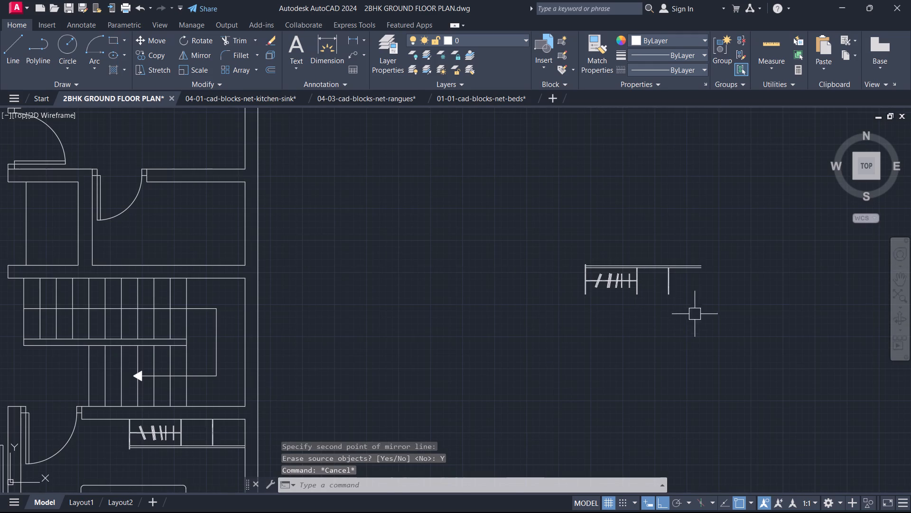
{"action": "left_click", "coordinate": [696, 314]}
{"action": "key", "text": "Escape"}
{"action": "type", "text": "EX"}
{"action": "key", "text": "space"}
{"action": "scroll", "coordinate": [705, 296], "scroll_direction": "up", "scroll_amount": 1}
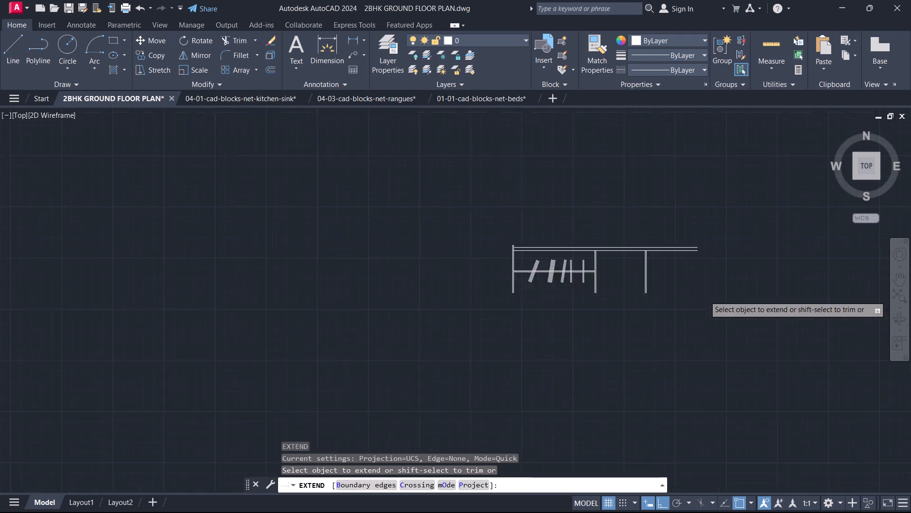
{"action": "scroll", "coordinate": [705, 296], "scroll_direction": "up", "scroll_amount": 3}
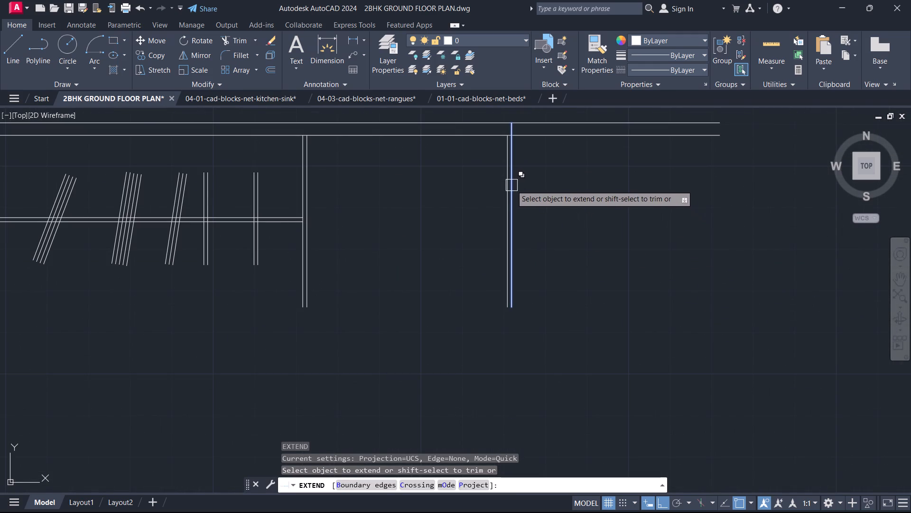
{"action": "left_click", "coordinate": [515, 187]}
{"action": "key", "text": "Escape"}
Trim the two front lines of the wardrobe copy where they overhang beyond the extended right-hand partition.
{"action": "type", "text": "TR"}
{"action": "key", "text": "space"}
{"action": "left_click_drag", "start_coordinate": [646, 215], "coordinate": [643, 206]}
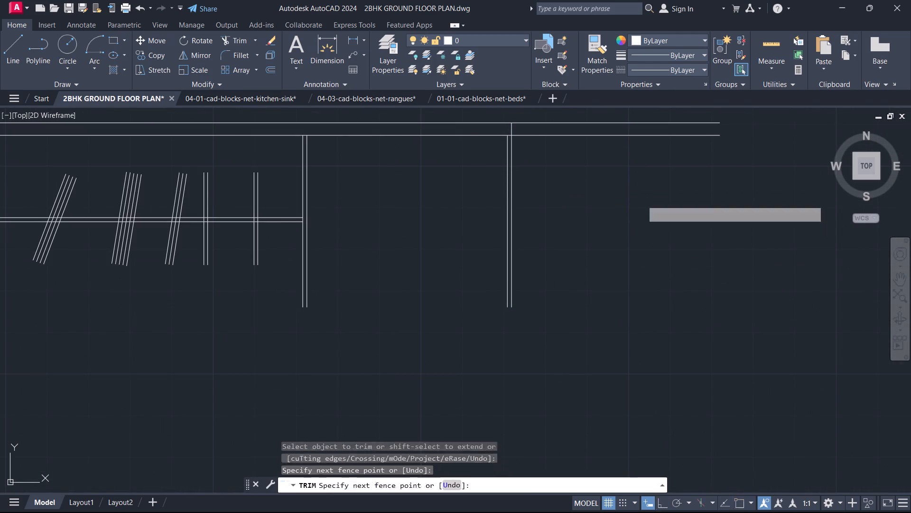
{"action": "left_click", "coordinate": [627, 120]}
{"action": "left_click", "coordinate": [614, 121]}
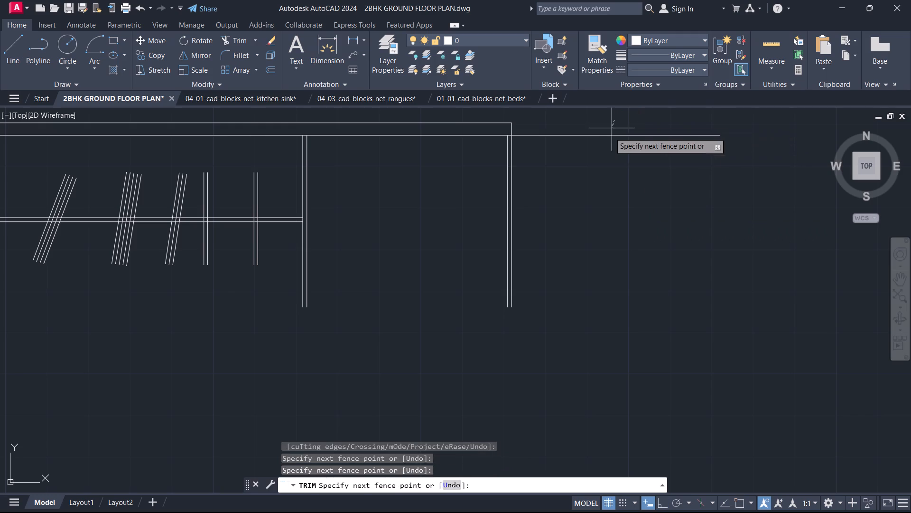
{"action": "left_click", "coordinate": [604, 152]}
{"action": "key", "text": "Escape"}
Move the wardrobe copy by its bottom-right corner to the upper bedroom's inner bottom-right corner.
{"action": "scroll", "coordinate": [552, 195], "scroll_direction": "down", "scroll_amount": 3}
{"action": "middle_click_drag", "start_coordinate": [552, 195], "coordinate": [715, 329]}
{"action": "left_click_drag", "start_coordinate": [750, 392], "coordinate": [724, 368]}
{"action": "left_click", "coordinate": [397, 265]}
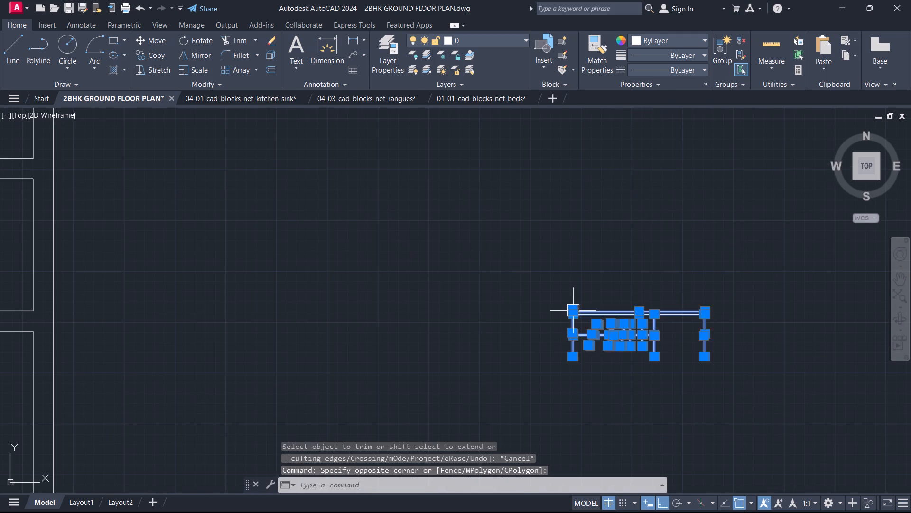
{"action": "type", "text": "M"}
{"action": "key", "text": "space"}
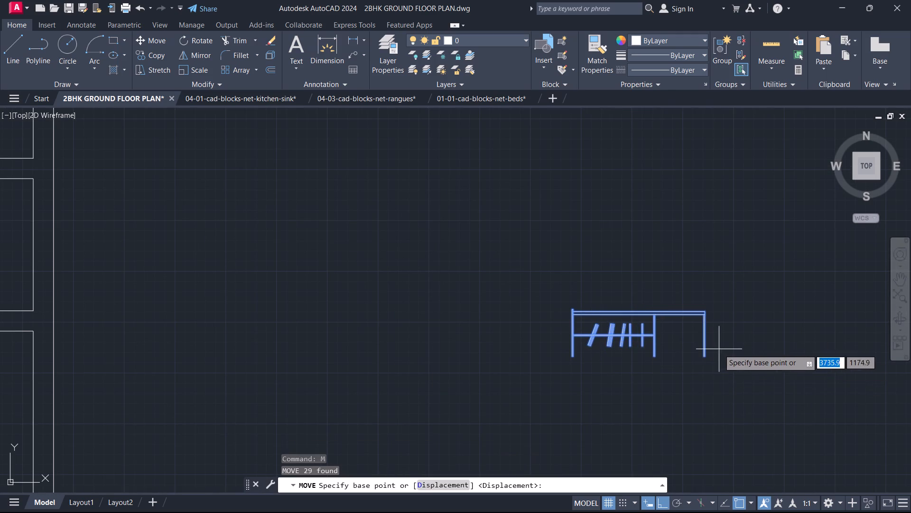
{"action": "left_click", "coordinate": [710, 359]}
{"action": "middle_click_drag", "start_coordinate": [134, 354], "coordinate": [598, 386]}
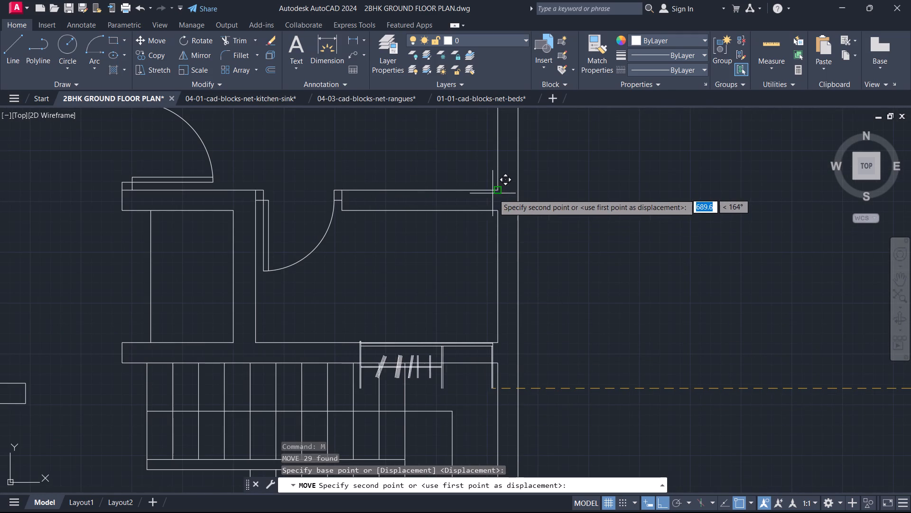
{"action": "left_click", "coordinate": [497, 191]}
{"action": "key", "text": "Escape"}
{"action": "scroll", "coordinate": [446, 205], "scroll_direction": "down", "scroll_amount": 3}
{"action": "middle_click_drag", "start_coordinate": [440, 239], "coordinate": [531, 345]}
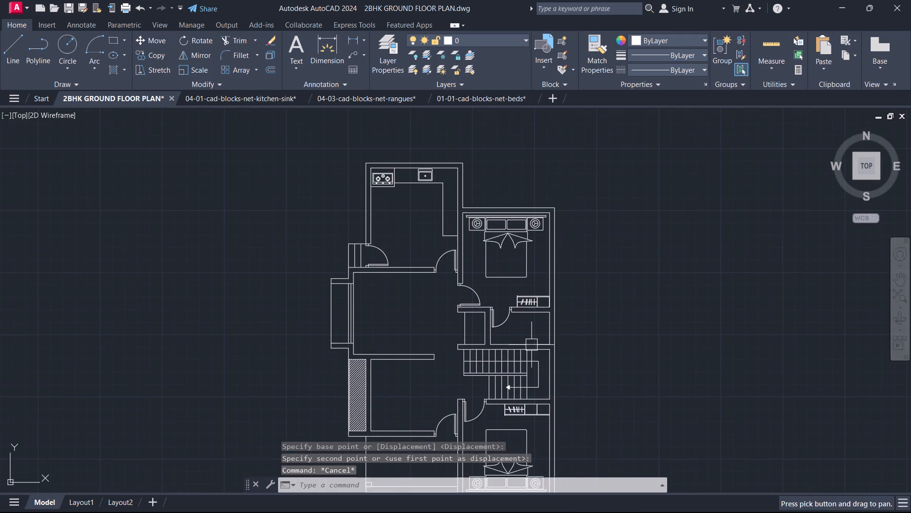
{"action": "scroll", "coordinate": [531, 345], "scroll_direction": "up", "scroll_amount": 1}
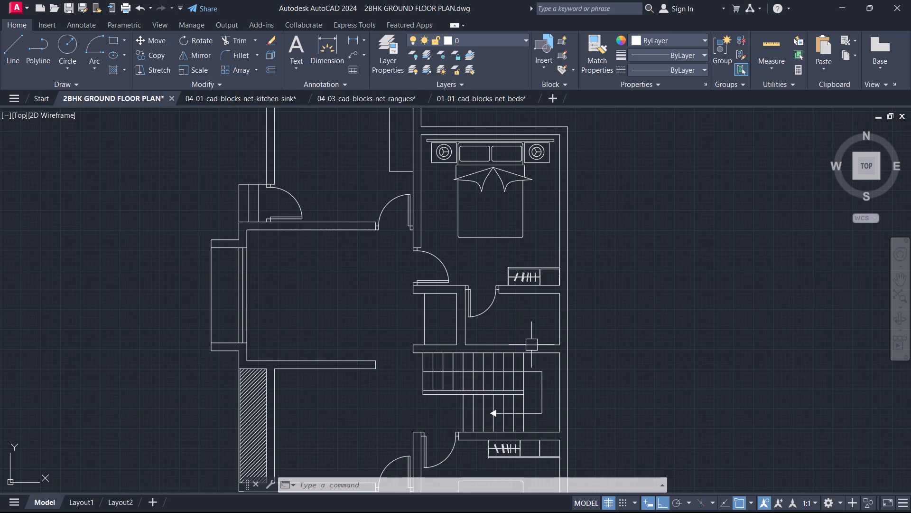
Switch from the floor plan drawing to another open window.
{"action": "key", "text": "alt+Tab"}
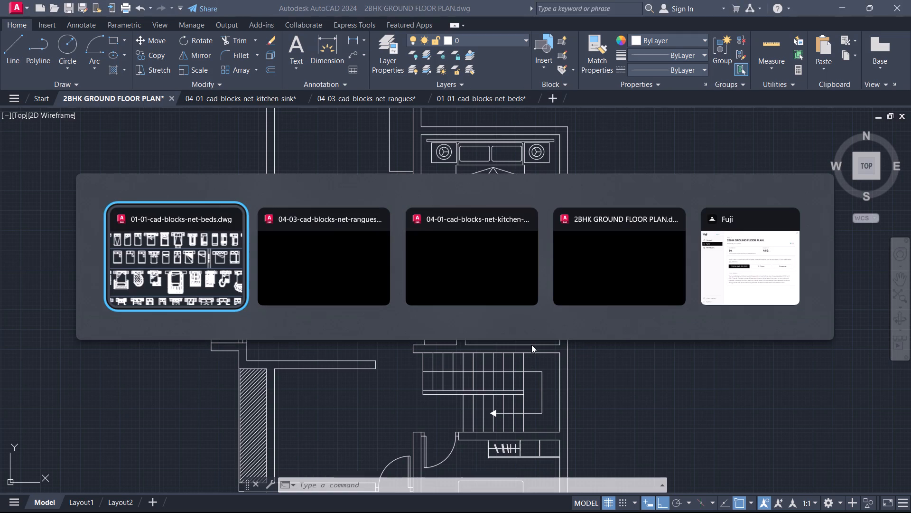
{"action": "key", "text": "alt+Tab"}
{"action": "key", "text": "alt+Tab"}
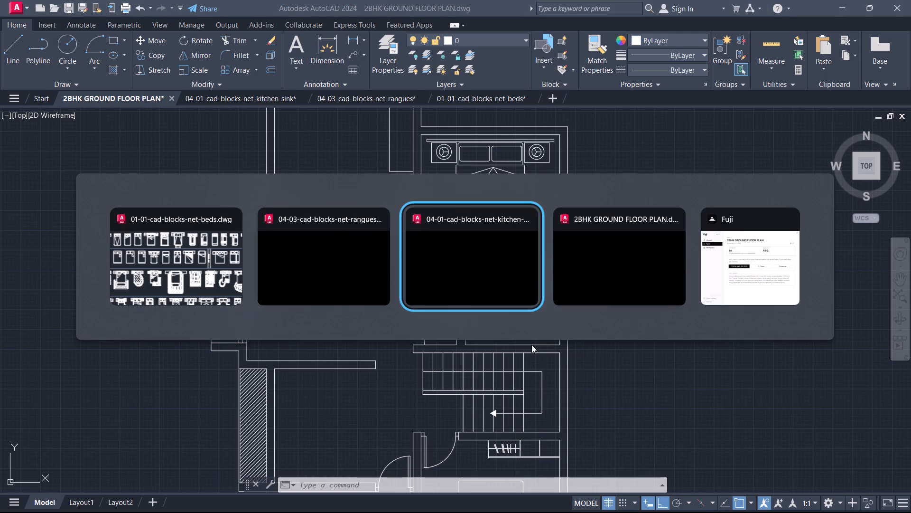
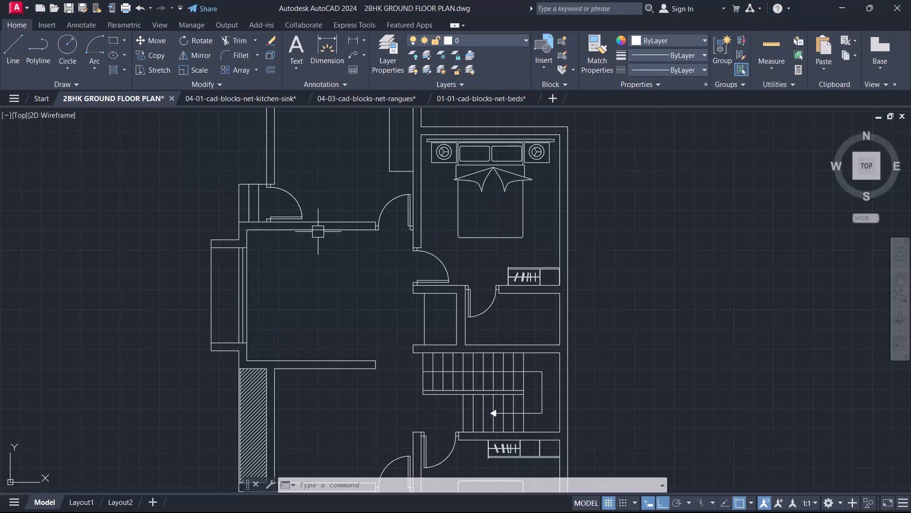
Open the recent drawing 01-13-cad-blocks-net-sofa-armchairs-designs.
{"action": "scroll", "coordinate": [299, 239], "scroll_direction": "down", "scroll_amount": 1}
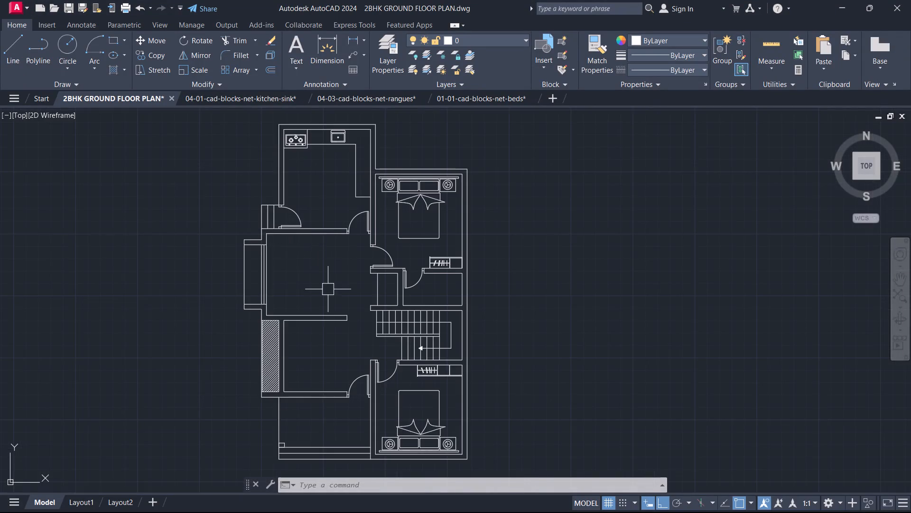
{"action": "middle_click_drag", "start_coordinate": [328, 290], "coordinate": [446, 266]}
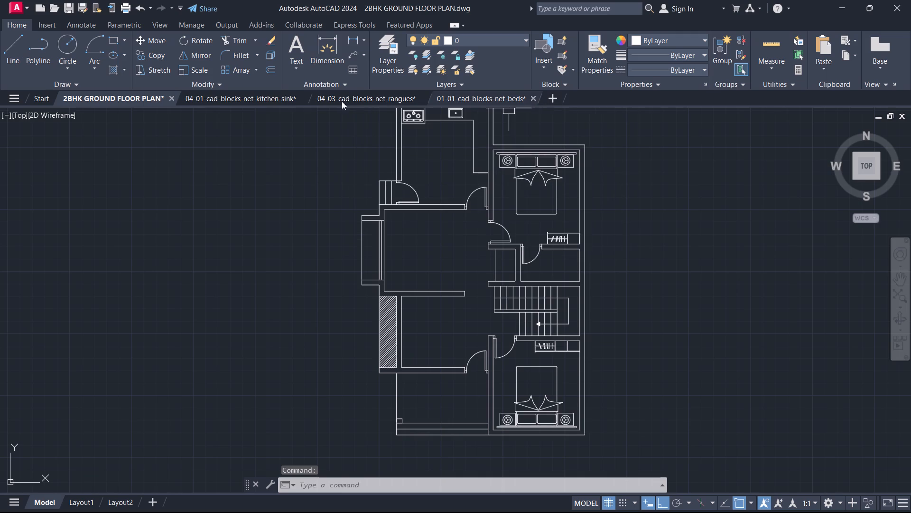
{"action": "left_click", "coordinate": [39, 99]}
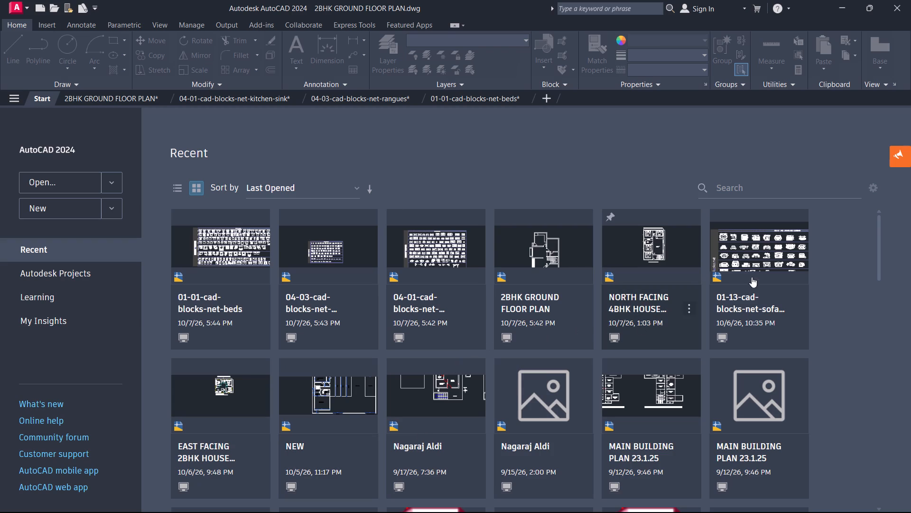
{"action": "left_click", "coordinate": [747, 309]}
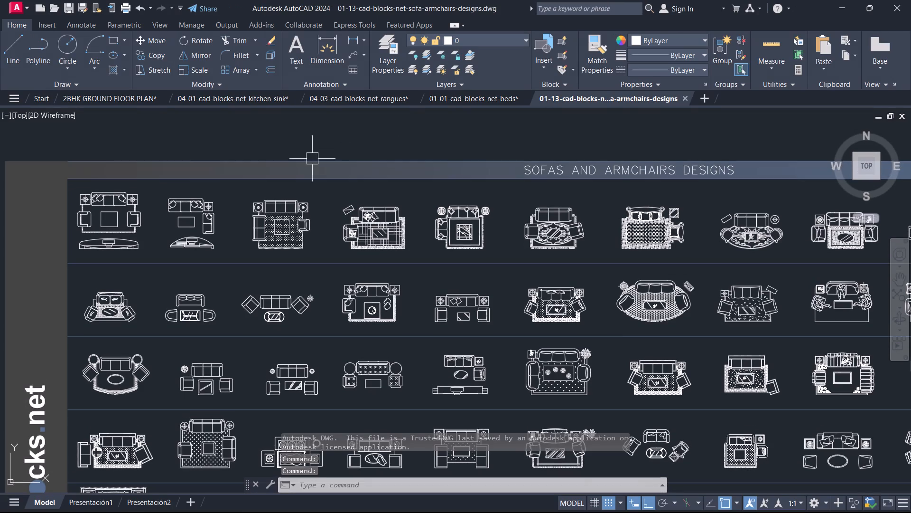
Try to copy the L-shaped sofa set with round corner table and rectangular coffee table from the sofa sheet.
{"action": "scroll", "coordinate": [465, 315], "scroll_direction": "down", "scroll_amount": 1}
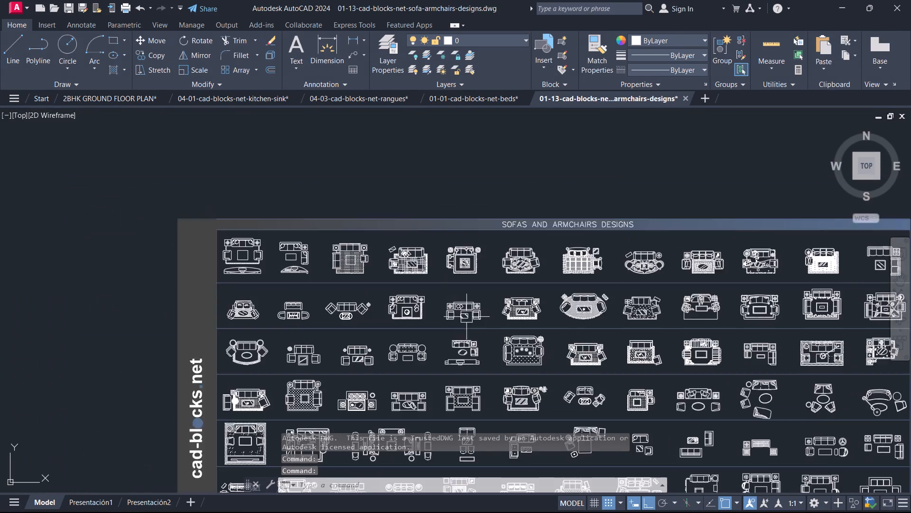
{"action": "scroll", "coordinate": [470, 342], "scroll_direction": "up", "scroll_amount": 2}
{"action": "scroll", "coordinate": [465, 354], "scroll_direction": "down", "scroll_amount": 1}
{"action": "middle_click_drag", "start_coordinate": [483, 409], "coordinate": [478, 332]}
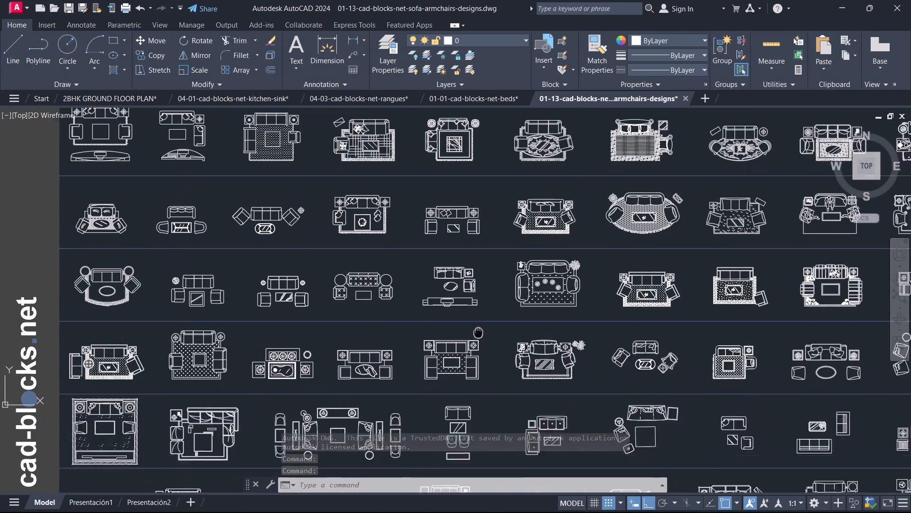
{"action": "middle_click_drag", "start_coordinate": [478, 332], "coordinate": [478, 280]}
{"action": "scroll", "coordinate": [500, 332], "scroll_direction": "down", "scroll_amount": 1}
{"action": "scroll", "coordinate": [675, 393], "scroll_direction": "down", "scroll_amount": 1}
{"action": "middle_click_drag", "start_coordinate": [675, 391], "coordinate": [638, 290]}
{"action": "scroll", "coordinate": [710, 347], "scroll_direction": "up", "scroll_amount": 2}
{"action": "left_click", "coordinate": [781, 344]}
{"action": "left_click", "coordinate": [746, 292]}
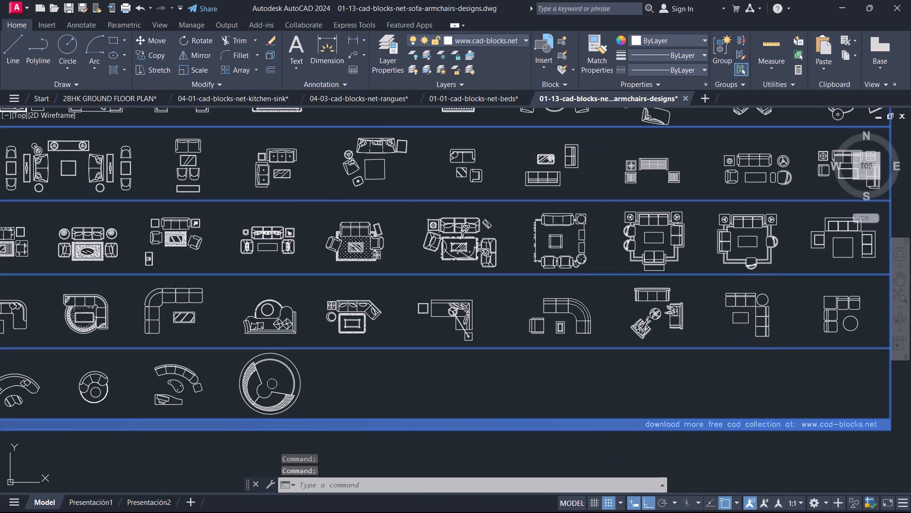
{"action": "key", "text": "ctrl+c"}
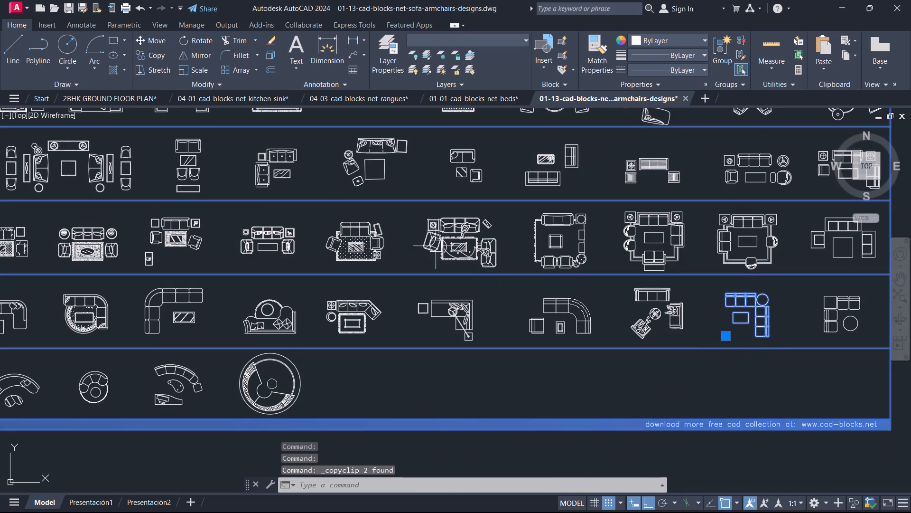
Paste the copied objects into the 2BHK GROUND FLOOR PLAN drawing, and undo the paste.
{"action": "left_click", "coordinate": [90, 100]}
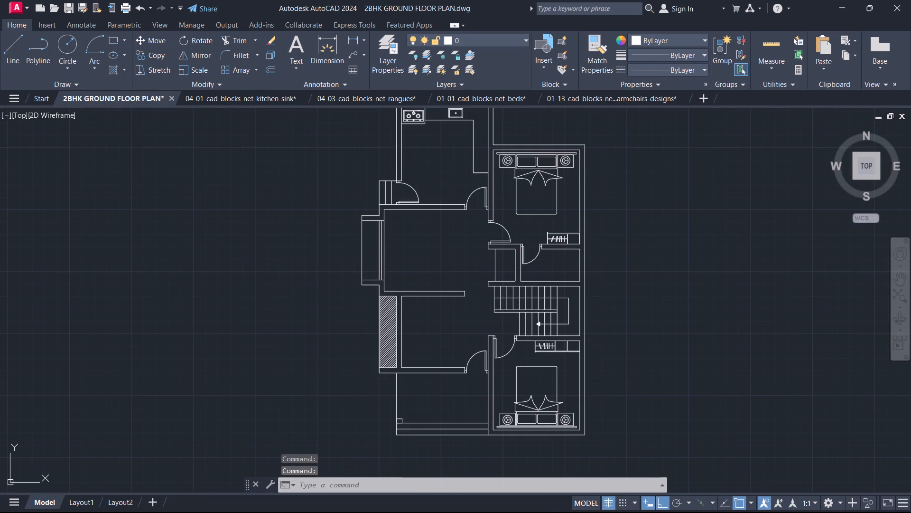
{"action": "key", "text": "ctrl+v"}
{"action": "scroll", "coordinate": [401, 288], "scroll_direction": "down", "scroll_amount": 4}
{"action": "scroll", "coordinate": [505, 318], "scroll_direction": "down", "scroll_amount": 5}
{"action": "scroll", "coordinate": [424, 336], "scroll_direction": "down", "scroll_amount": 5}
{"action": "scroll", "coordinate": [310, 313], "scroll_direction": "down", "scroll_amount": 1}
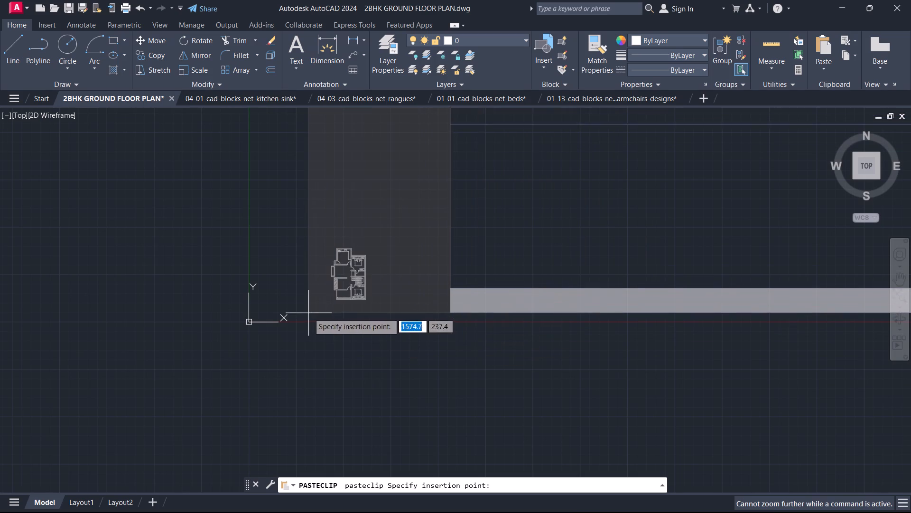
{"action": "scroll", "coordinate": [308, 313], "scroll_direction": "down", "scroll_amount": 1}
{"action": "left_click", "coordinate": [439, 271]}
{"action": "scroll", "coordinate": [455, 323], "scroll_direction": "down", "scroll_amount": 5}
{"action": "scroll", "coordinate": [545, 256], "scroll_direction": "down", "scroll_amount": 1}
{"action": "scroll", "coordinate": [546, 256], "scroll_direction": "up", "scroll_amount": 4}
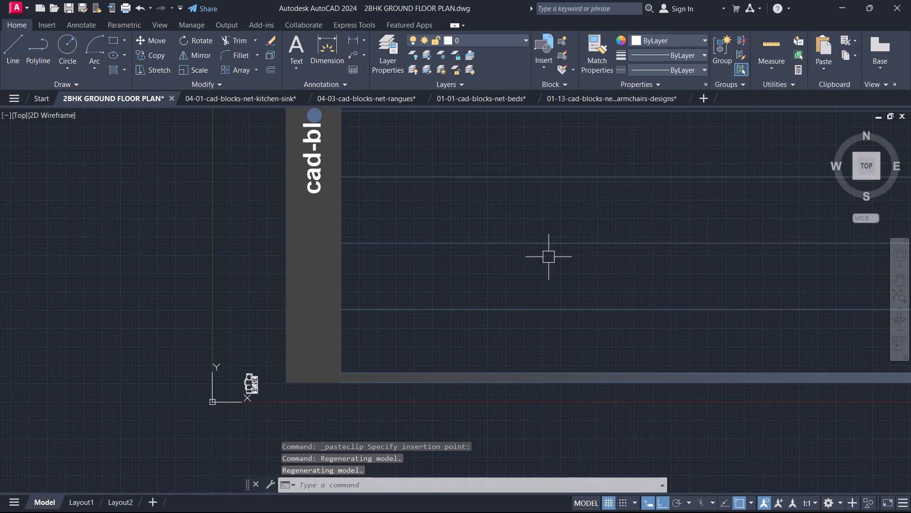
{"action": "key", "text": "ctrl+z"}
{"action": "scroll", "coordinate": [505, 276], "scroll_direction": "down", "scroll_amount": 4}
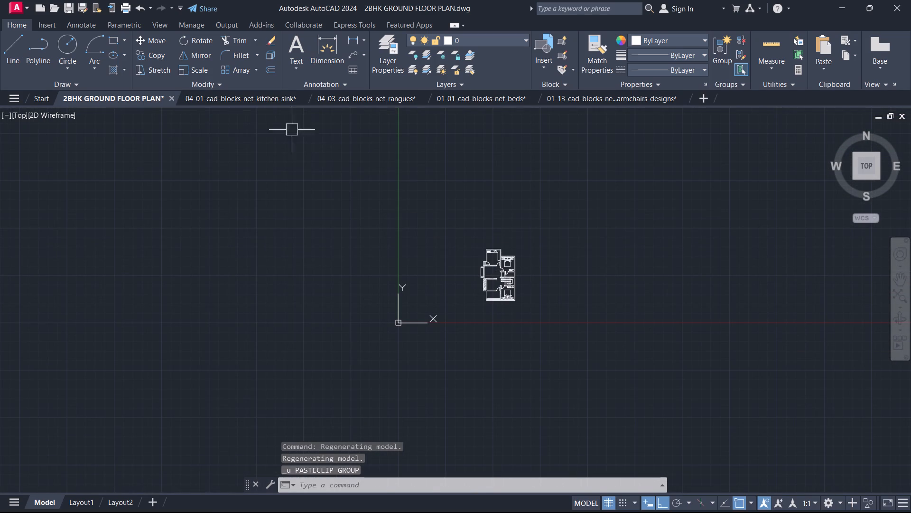
In the sofa-armchairs drawing, clear the selection and copy only the L-shaped sofa set with the round corner table.
{"action": "left_click", "coordinate": [606, 101]}
{"action": "scroll", "coordinate": [645, 255], "scroll_direction": "down", "scroll_amount": 2}
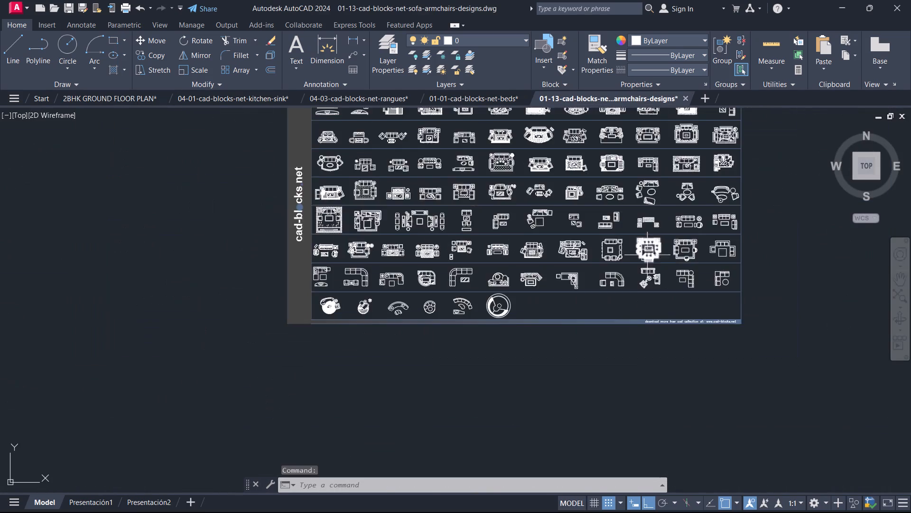
{"action": "middle_click_drag", "start_coordinate": [647, 255], "coordinate": [603, 323]}
{"action": "key", "text": "Escape"}
{"action": "scroll", "coordinate": [633, 316], "scroll_direction": "up", "scroll_amount": 1}
{"action": "scroll", "coordinate": [702, 282], "scroll_direction": "up", "scroll_amount": 2}
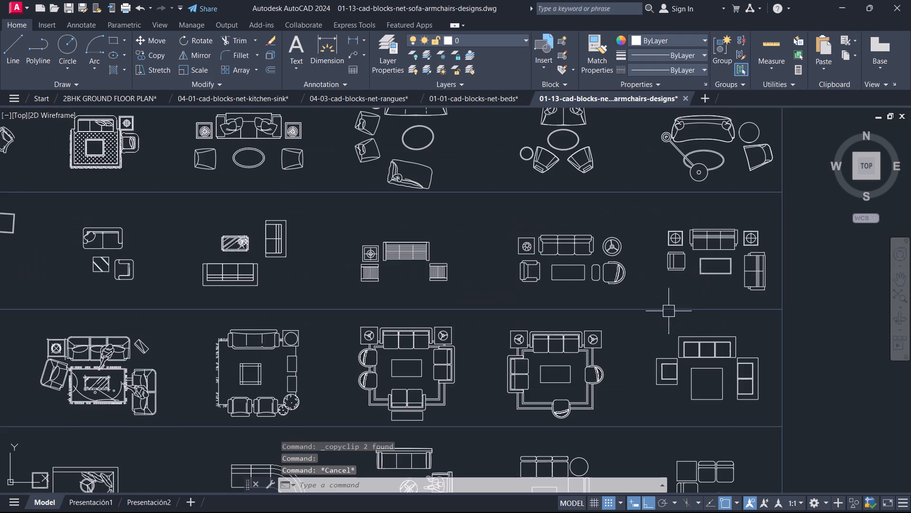
{"action": "scroll", "coordinate": [647, 342], "scroll_direction": "down", "scroll_amount": 1}
{"action": "left_click", "coordinate": [667, 349]}
{"action": "middle_click_drag", "start_coordinate": [650, 359], "coordinate": [652, 350]}
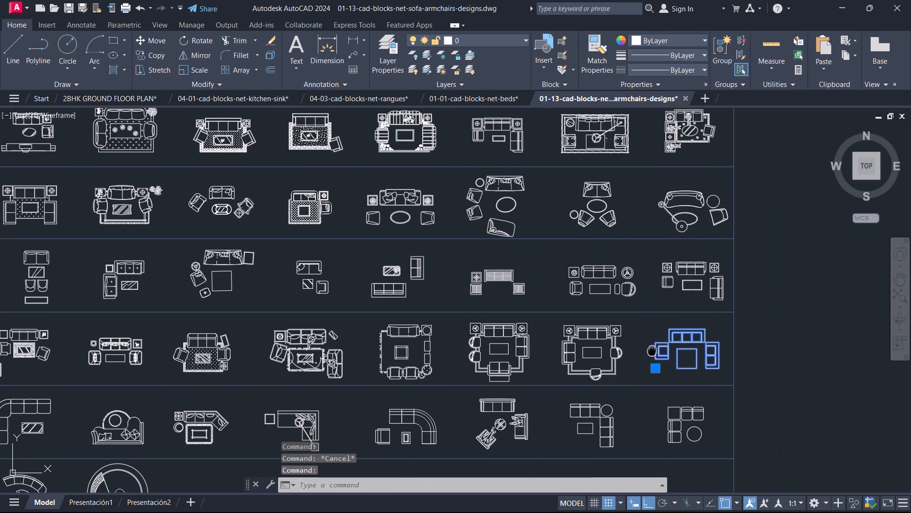
{"action": "middle_click_drag", "start_coordinate": [652, 350], "coordinate": [652, 349]}
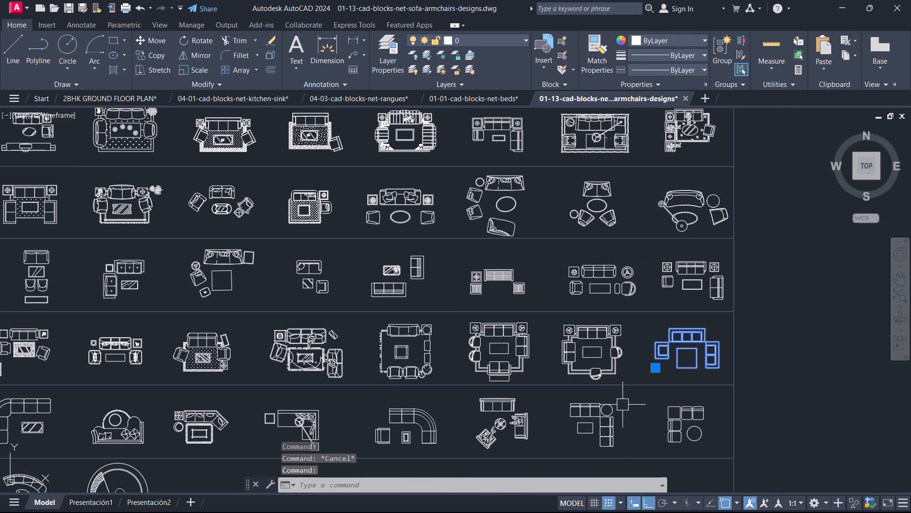
{"action": "middle_click_drag", "start_coordinate": [595, 394], "coordinate": [678, 372]}
{"action": "left_click", "coordinate": [672, 405]}
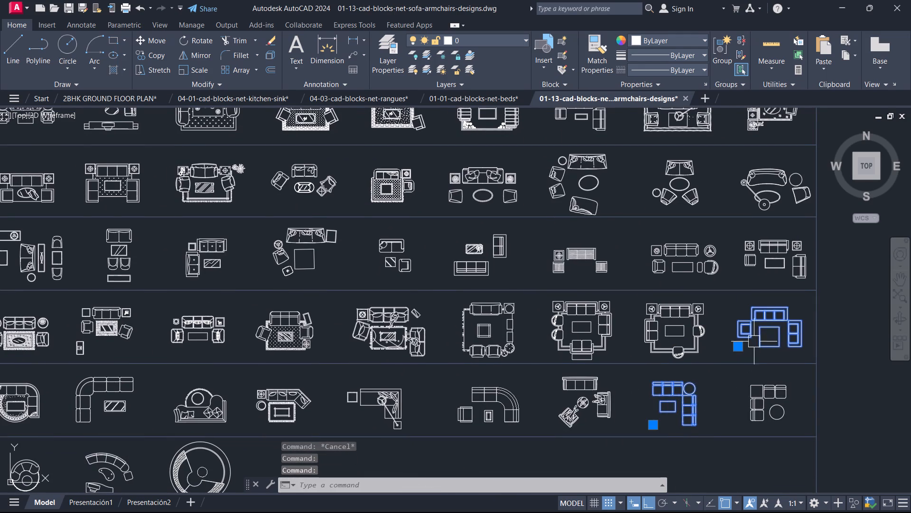
{"action": "key", "text": "Escape"}
{"action": "left_click", "coordinate": [685, 386]}
{"action": "key", "text": "ctrl+c"}
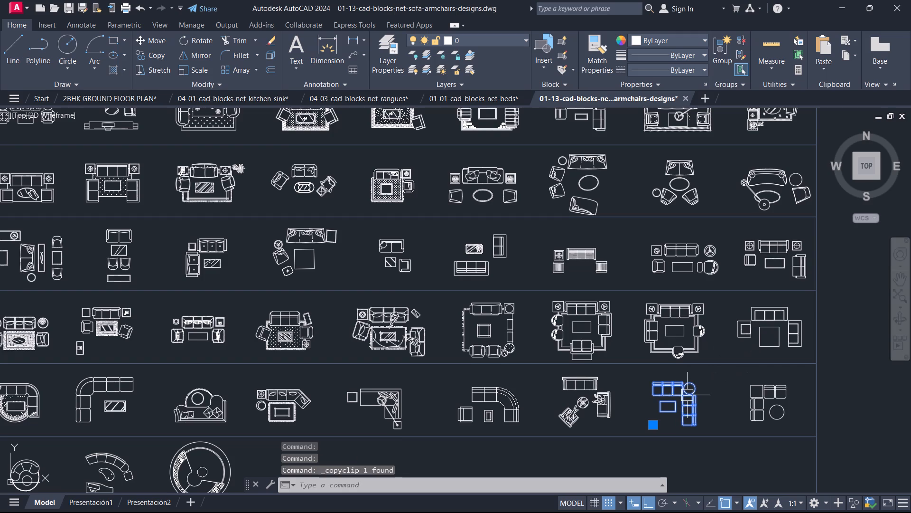
Paste the sofa set into 2BHK GROUND FLOOR PLAN, in the empty area beside the house plan.
{"action": "left_click", "coordinate": [93, 97]}
{"action": "key", "text": "ctrl+v"}
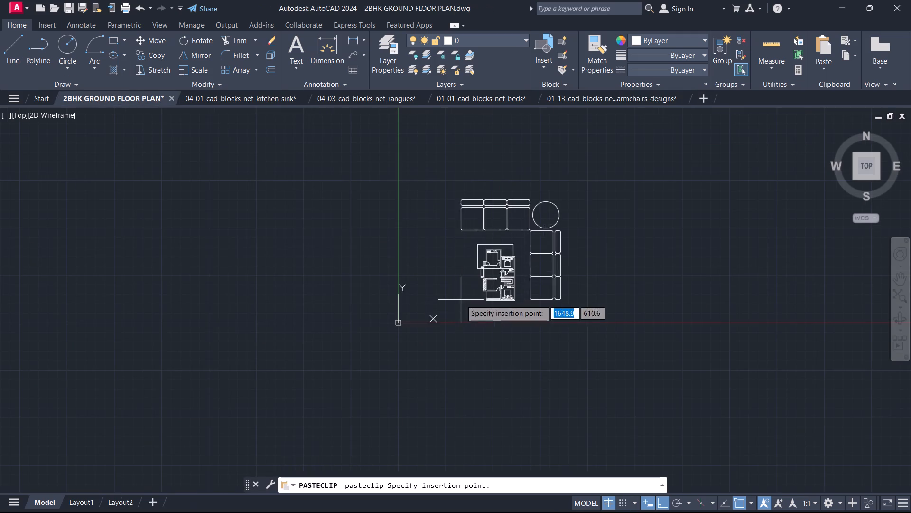
{"action": "scroll", "coordinate": [461, 300], "scroll_direction": "down", "scroll_amount": 2}
{"action": "scroll", "coordinate": [518, 292], "scroll_direction": "up", "scroll_amount": 2}
{"action": "left_click", "coordinate": [521, 280]}
{"action": "key", "text": "Escape"}
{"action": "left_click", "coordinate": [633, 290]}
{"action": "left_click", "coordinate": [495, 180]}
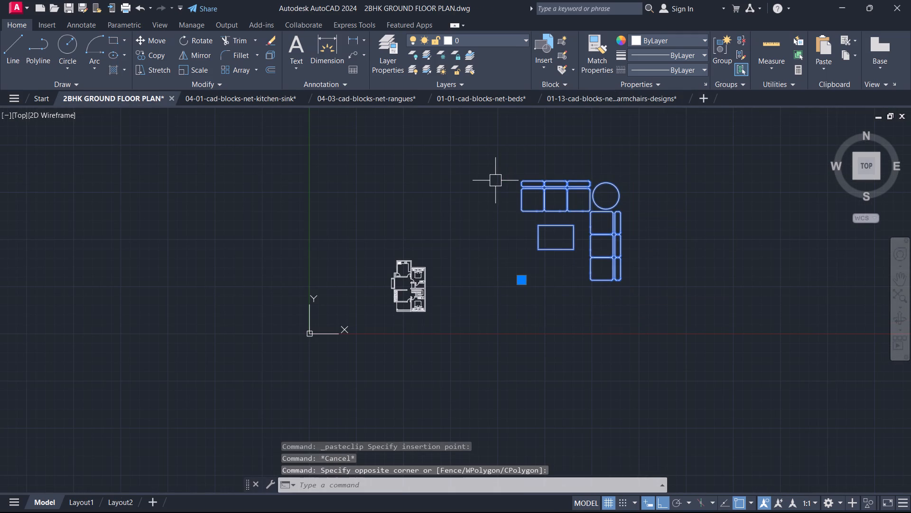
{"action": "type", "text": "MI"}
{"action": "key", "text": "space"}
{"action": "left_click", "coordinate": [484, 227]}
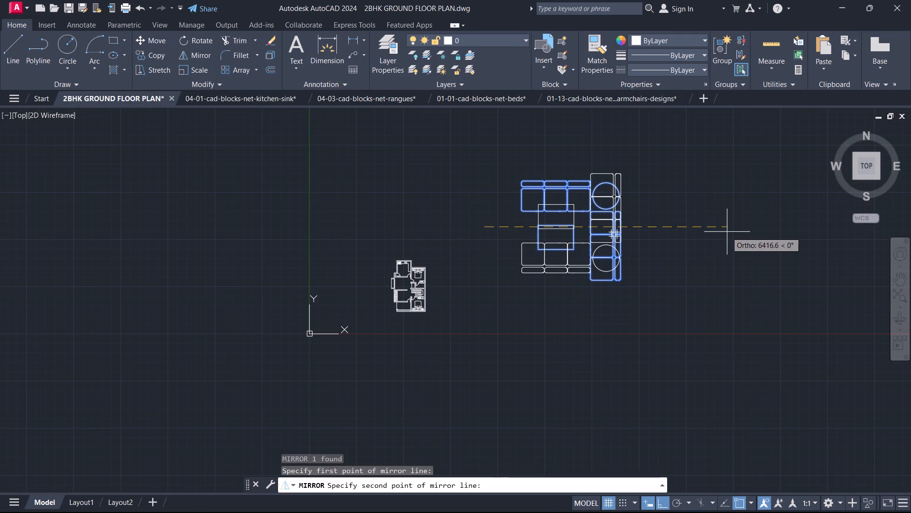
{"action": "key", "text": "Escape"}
Rotate the pasted sofa set by 180°.
{"action": "left_click", "coordinate": [640, 275]}
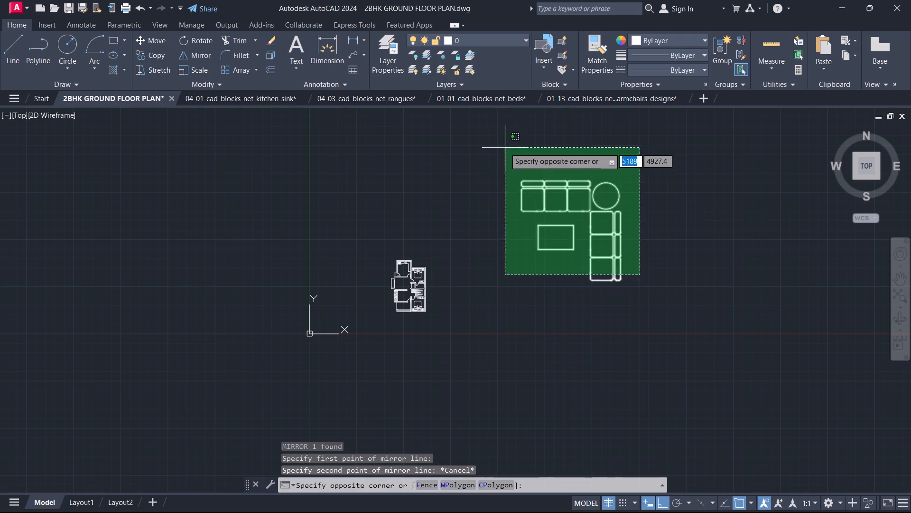
{"action": "left_click", "coordinate": [504, 147]}
{"action": "type", "text": "RO"}
{"action": "key", "text": "space"}
{"action": "left_click", "coordinate": [533, 165]}
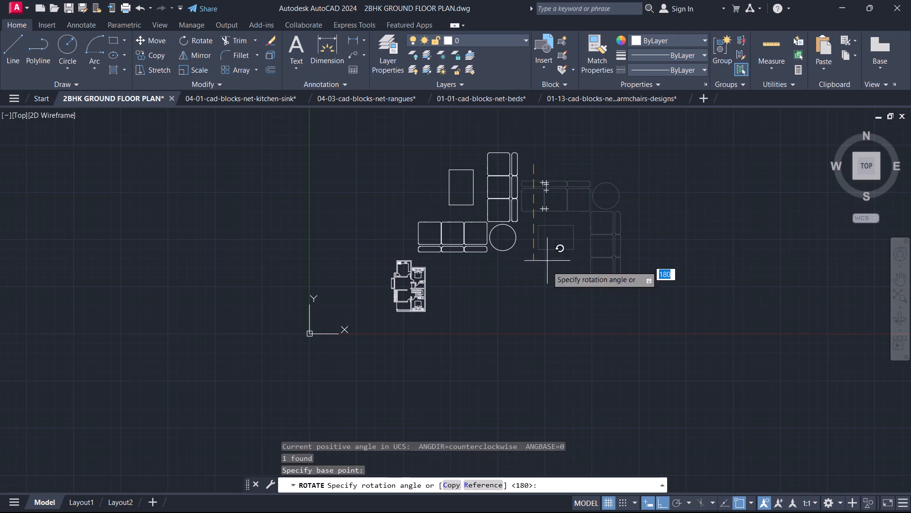
{"action": "left_click", "coordinate": [360, 205]}
Scale the rotated sofa set down freehand to roughly room-furniture size, using a base point beside its round table.
{"action": "middle_click_drag", "start_coordinate": [441, 165], "coordinate": [450, 357]}
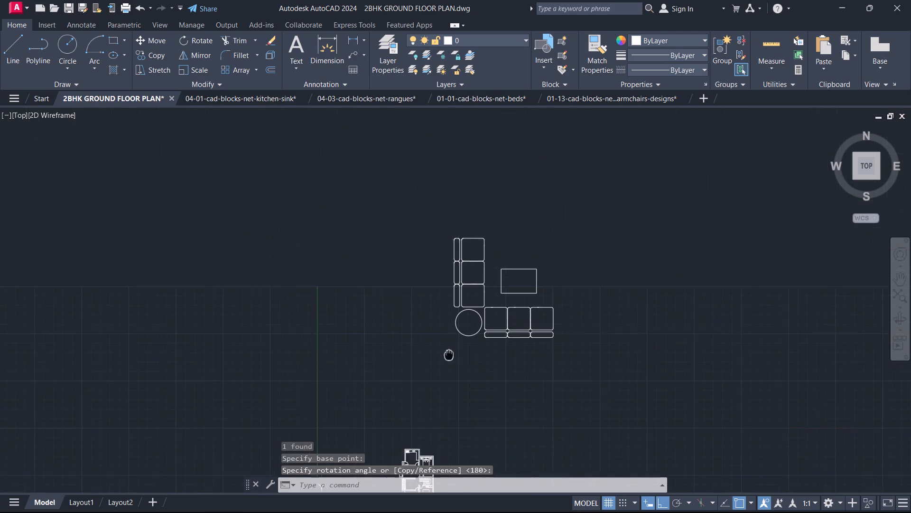
{"action": "middle_click_drag", "start_coordinate": [450, 357], "coordinate": [453, 362]}
{"action": "left_click", "coordinate": [523, 354]}
{"action": "left_click", "coordinate": [473, 284]}
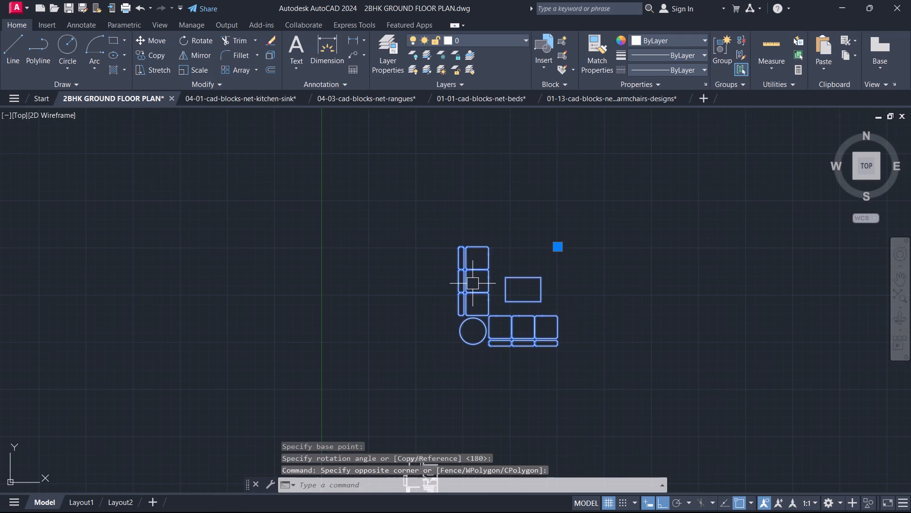
{"action": "type", "text": "SC"}
{"action": "key", "text": "space"}
{"action": "scroll", "coordinate": [479, 317], "scroll_direction": "up", "scroll_amount": 3}
{"action": "left_click", "coordinate": [475, 337]}
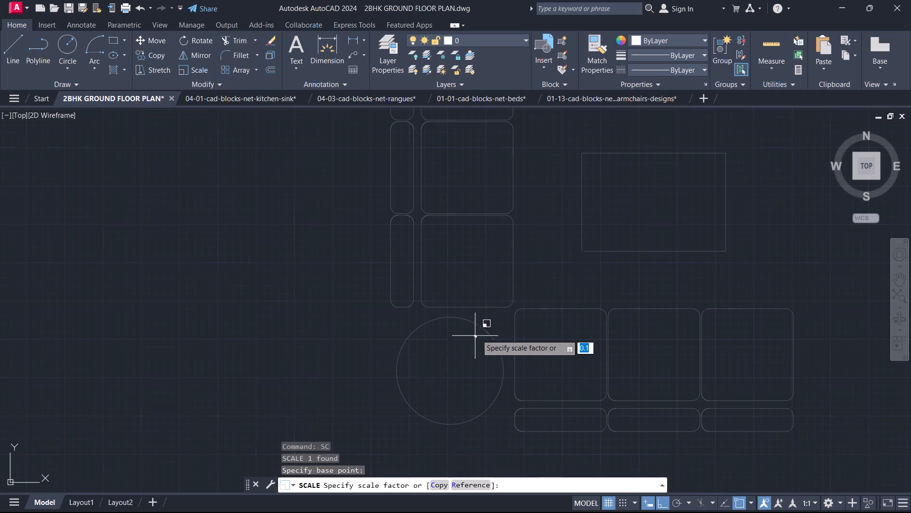
{"action": "left_click", "coordinate": [484, 327]}
{"action": "key", "text": "Escape"}
Move the reduced sofa set, with Ortho off, into the room beside the hatched strip.
{"action": "scroll", "coordinate": [489, 342], "scroll_direction": "up", "scroll_amount": 1}
{"action": "middle_click_drag", "start_coordinate": [489, 342], "coordinate": [511, 199]}
{"action": "scroll", "coordinate": [511, 199], "scroll_direction": "down", "scroll_amount": 2}
{"action": "left_click_drag", "start_coordinate": [525, 221], "coordinate": [521, 212]}
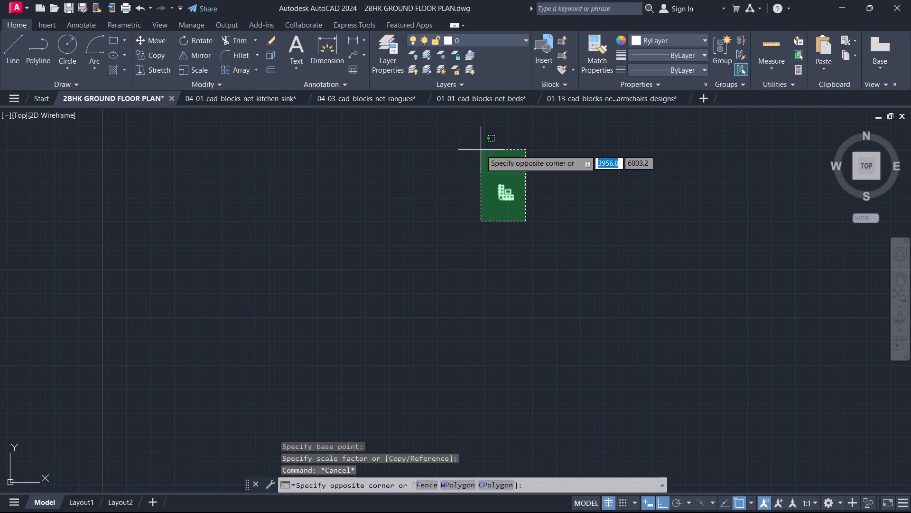
{"action": "left_click", "coordinate": [481, 150]}
{"action": "key", "text": "m"}
{"action": "key", "text": "space"}
{"action": "left_click", "coordinate": [507, 205]}
{"action": "middle_click_drag", "start_coordinate": [486, 254], "coordinate": [550, 27]}
{"action": "scroll", "coordinate": [363, 356], "scroll_direction": "up", "scroll_amount": 2}
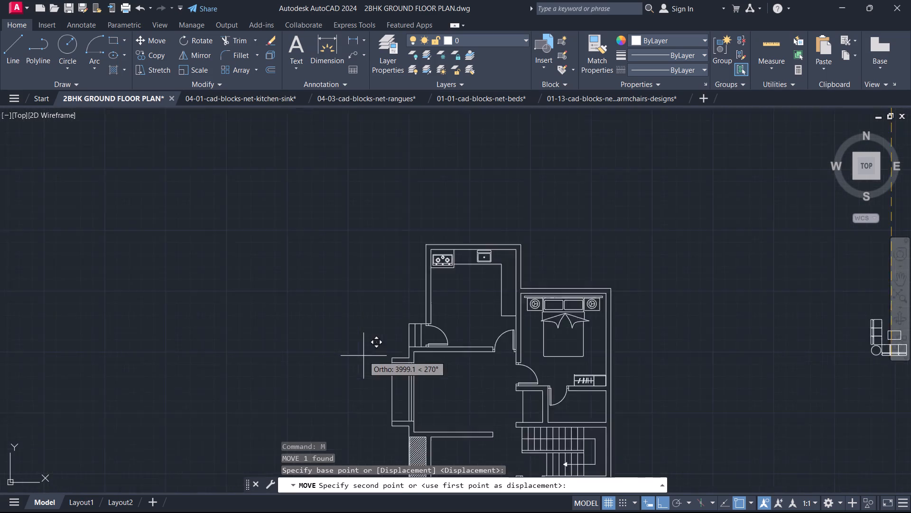
{"action": "scroll", "coordinate": [363, 356], "scroll_direction": "up", "scroll_amount": 1}
{"action": "middle_click_drag", "start_coordinate": [382, 340], "coordinate": [401, 173]}
{"action": "key", "text": "F8"}
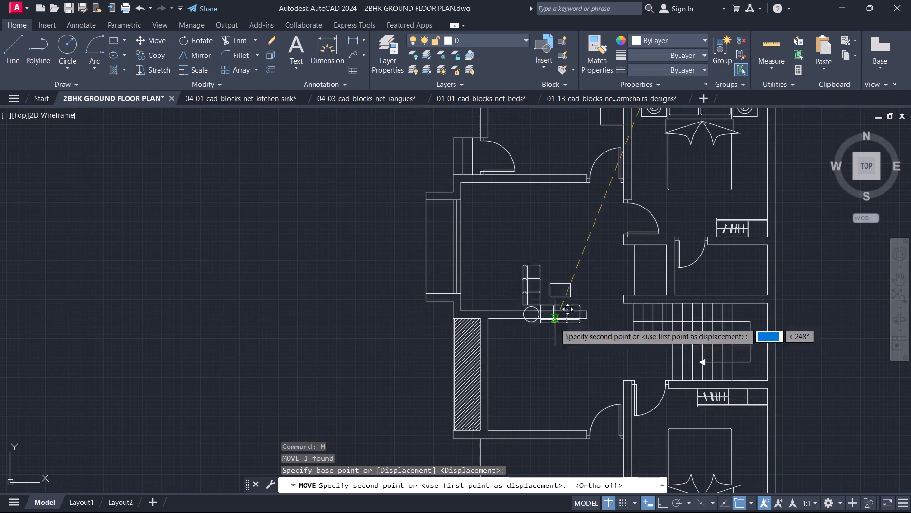
{"action": "middle_click_drag", "start_coordinate": [542, 382], "coordinate": [482, 237]}
{"action": "scroll", "coordinate": [459, 309], "scroll_direction": "up", "scroll_amount": 2}
{"action": "scroll", "coordinate": [470, 246], "scroll_direction": "up", "scroll_amount": 1}
{"action": "middle_click_drag", "start_coordinate": [470, 244], "coordinate": [495, 323]}
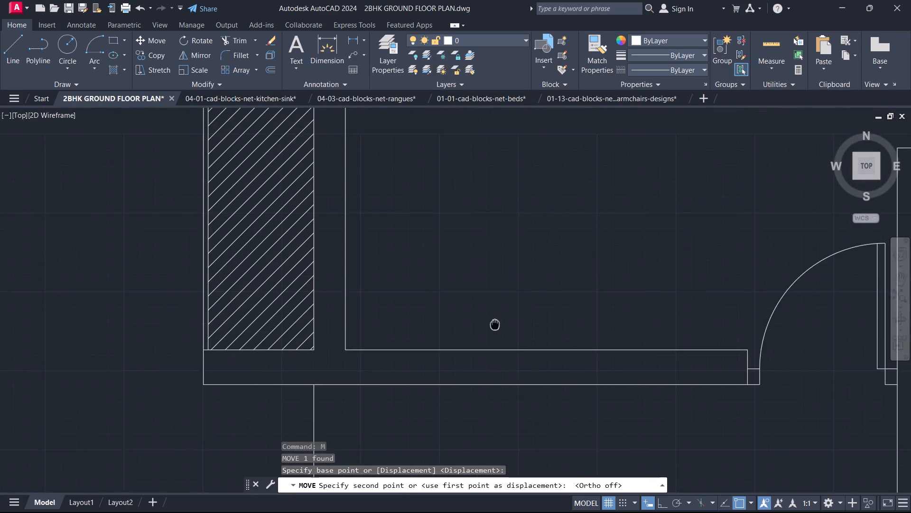
{"action": "middle_click_drag", "start_coordinate": [495, 323], "coordinate": [502, 348]}
{"action": "left_click", "coordinate": [540, 310]}
{"action": "key", "text": "Escape"}
Scale the sofa set up freehand by a factor of about 1.6 from a base point at its round table.
{"action": "scroll", "coordinate": [539, 309], "scroll_direction": "up", "scroll_amount": 1}
{"action": "scroll", "coordinate": [539, 309], "scroll_direction": "down", "scroll_amount": 4}
{"action": "middle_click_drag", "start_coordinate": [539, 309], "coordinate": [540, 351]}
{"action": "left_click", "coordinate": [538, 339]}
{"action": "key", "text": "s"}
{"action": "key", "text": "s"}
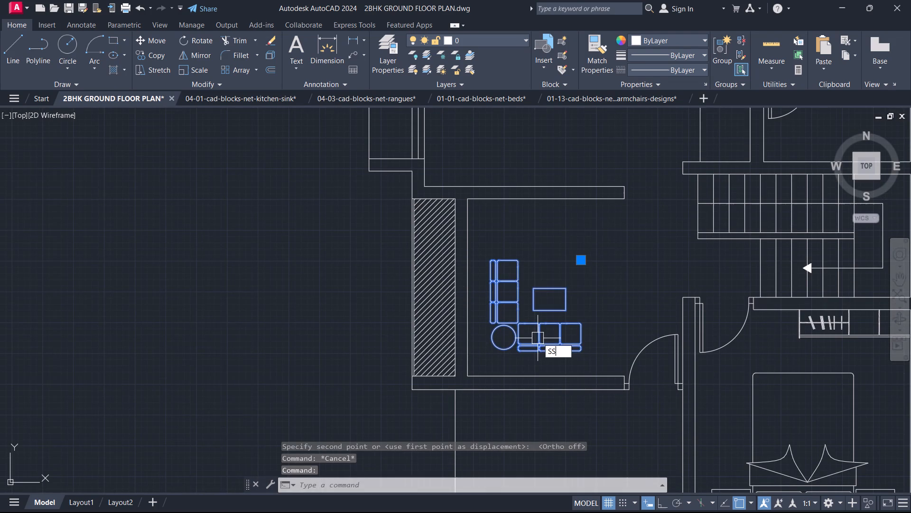
{"action": "key", "text": "Escape"}
{"action": "type", "text": "SC"}
{"action": "key", "text": "space"}
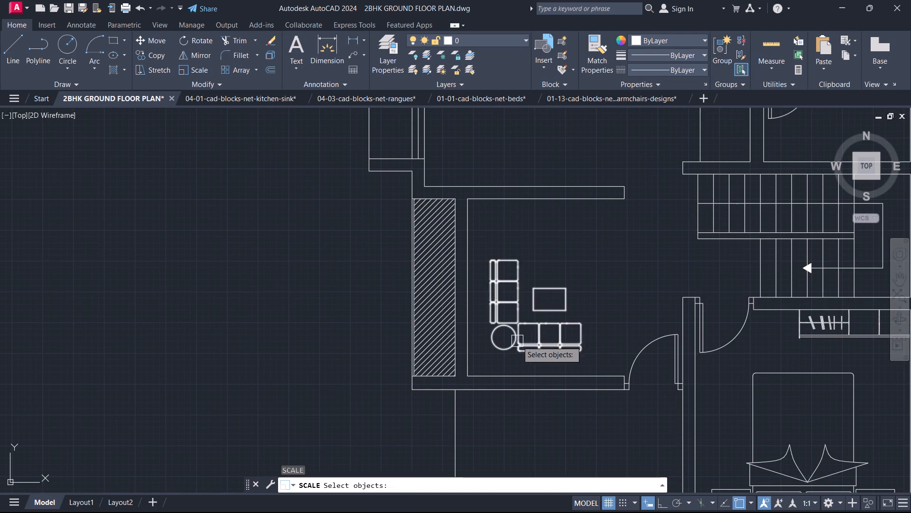
{"action": "scroll", "coordinate": [516, 341], "scroll_direction": "up", "scroll_amount": 2}
{"action": "left_click", "coordinate": [513, 336]}
{"action": "key", "text": "space"}
{"action": "left_click", "coordinate": [497, 334]}
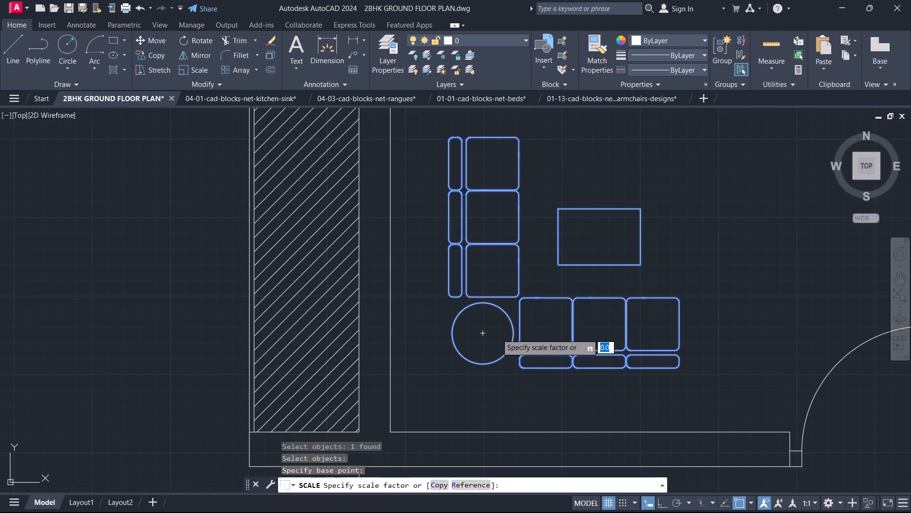
{"action": "left_click", "coordinate": [640, 226]}
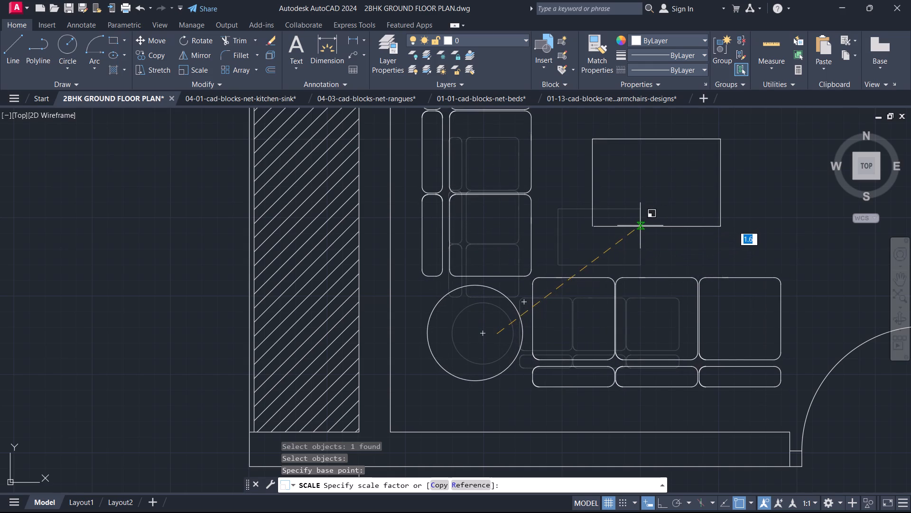
{"action": "key", "text": "Escape"}
Move the enlarged sofa set slightly down and left, closer to the room's corner beside the hatched strip.
{"action": "scroll", "coordinate": [542, 298], "scroll_direction": "down", "scroll_amount": 3}
{"action": "middle_click_drag", "start_coordinate": [542, 298], "coordinate": [525, 353]}
{"action": "left_click", "coordinate": [526, 359]}
{"action": "type", "text": "M"}
{"action": "key", "text": "space"}
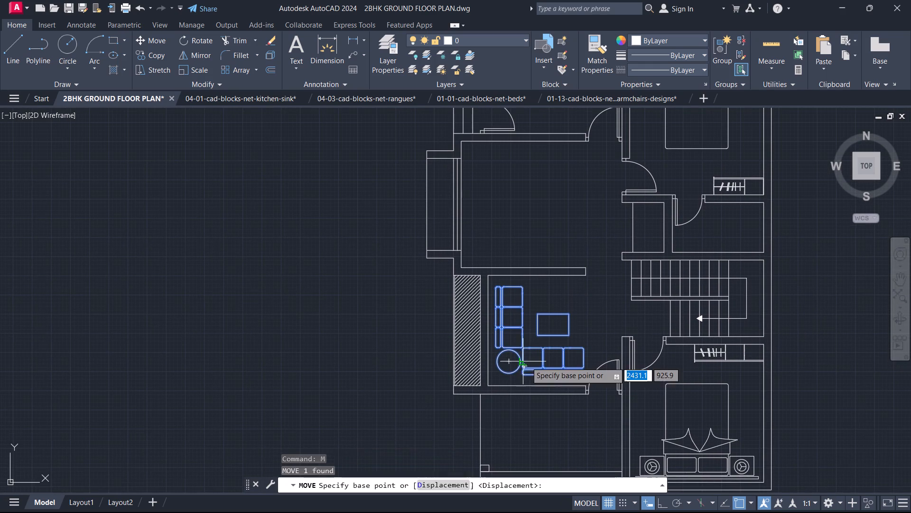
{"action": "scroll", "coordinate": [524, 363], "scroll_direction": "up", "scroll_amount": 3}
{"action": "left_click", "coordinate": [524, 363]}
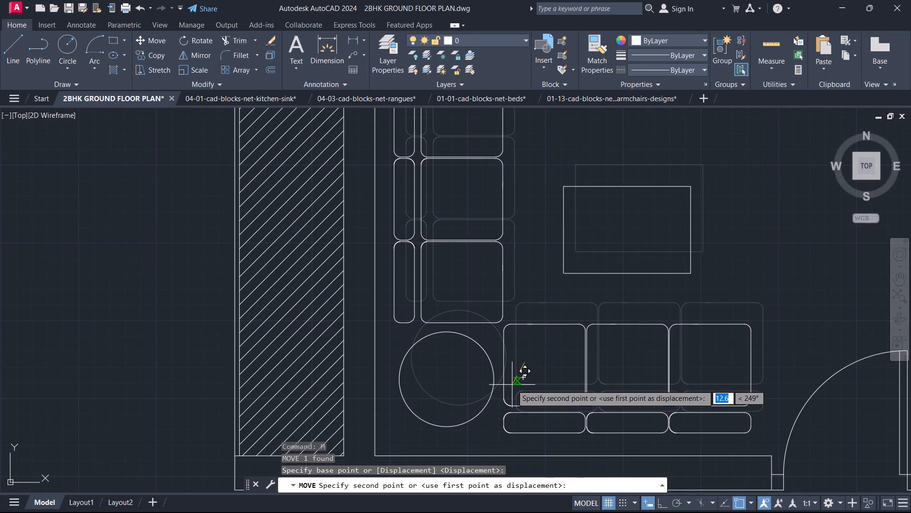
{"action": "left_click", "coordinate": [512, 389]}
{"action": "key", "text": "Escape"}
Nudge the sofa set slightly up and toward the hatched strip with object snap off, and turn object snap back on.
{"action": "scroll", "coordinate": [533, 269], "scroll_direction": "down", "scroll_amount": 3}
{"action": "scroll", "coordinate": [591, 320], "scroll_direction": "up", "scroll_amount": 3}
{"action": "middle_click_drag", "start_coordinate": [591, 320], "coordinate": [613, 404]}
{"action": "scroll", "coordinate": [613, 404], "scroll_direction": "down", "scroll_amount": 3}
{"action": "scroll", "coordinate": [598, 353], "scroll_direction": "up", "scroll_amount": 1}
{"action": "middle_click_drag", "start_coordinate": [592, 349], "coordinate": [560, 270]}
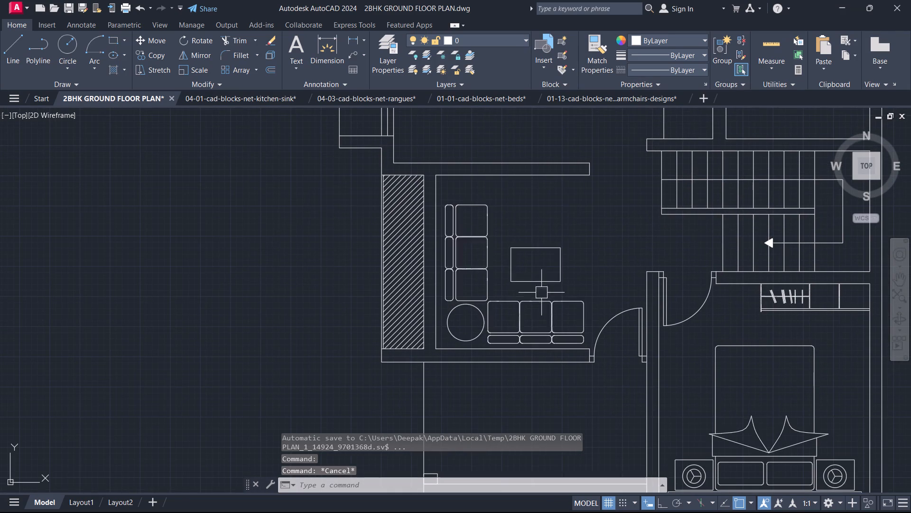
{"action": "left_click", "coordinate": [533, 301]}
{"action": "type", "text": "M"}
{"action": "key", "text": "space"}
{"action": "left_click", "coordinate": [527, 319]}
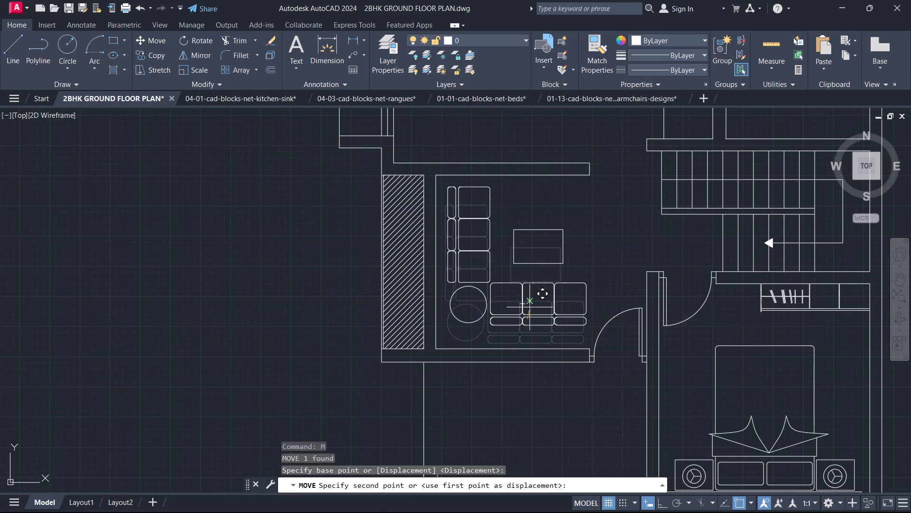
{"action": "key", "text": "F3"}
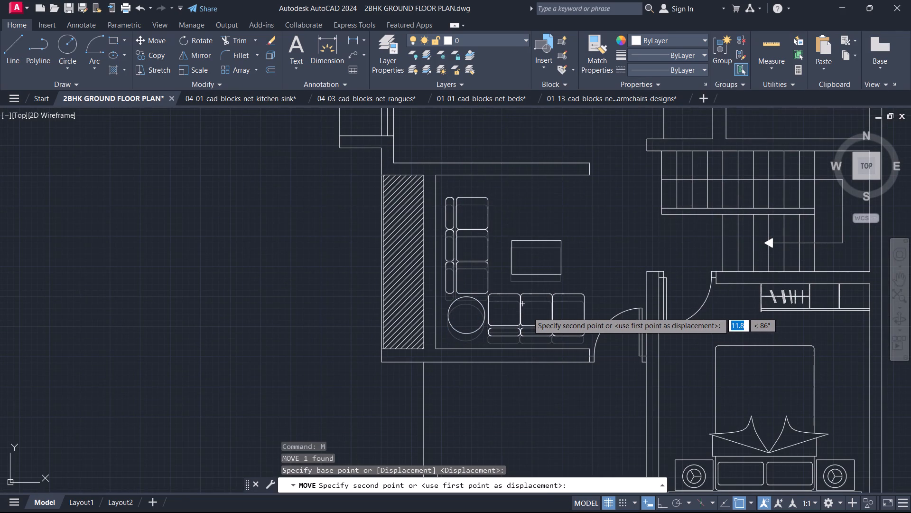
{"action": "key", "text": "F3"}
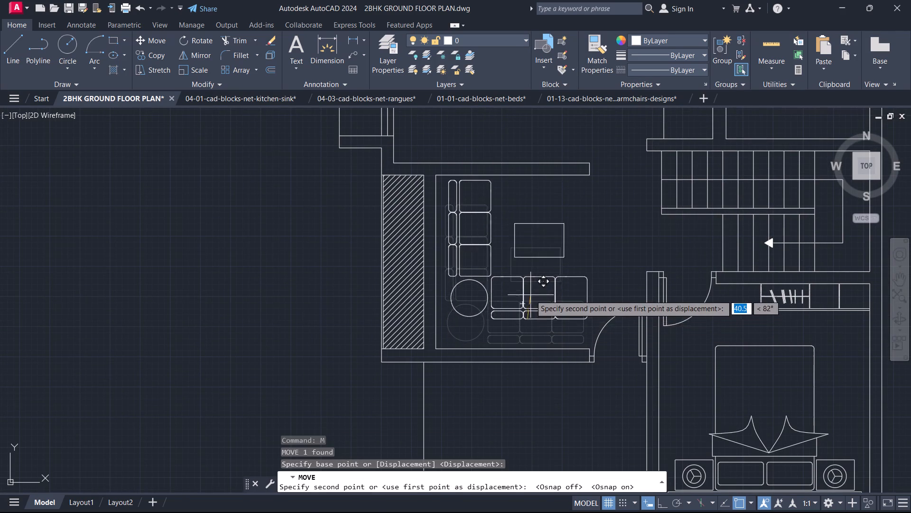
{"action": "key", "text": "F3"}
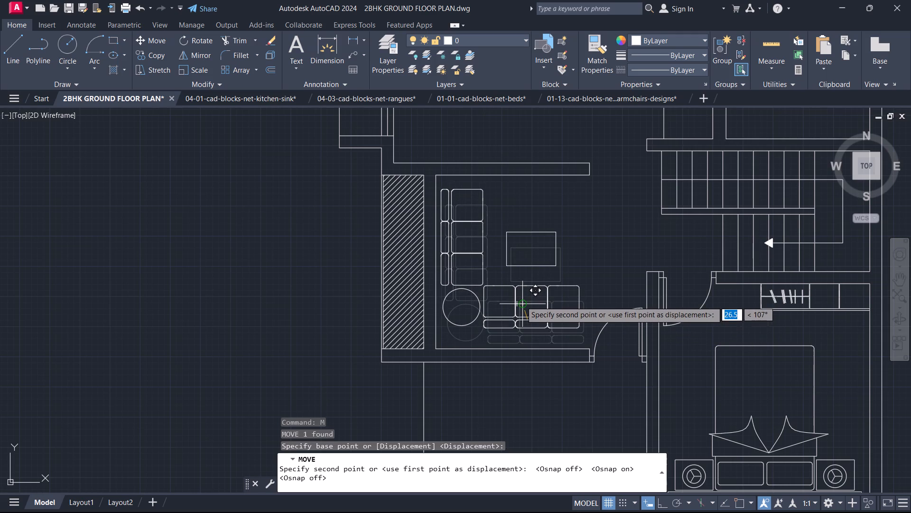
{"action": "left_click", "coordinate": [523, 314]}
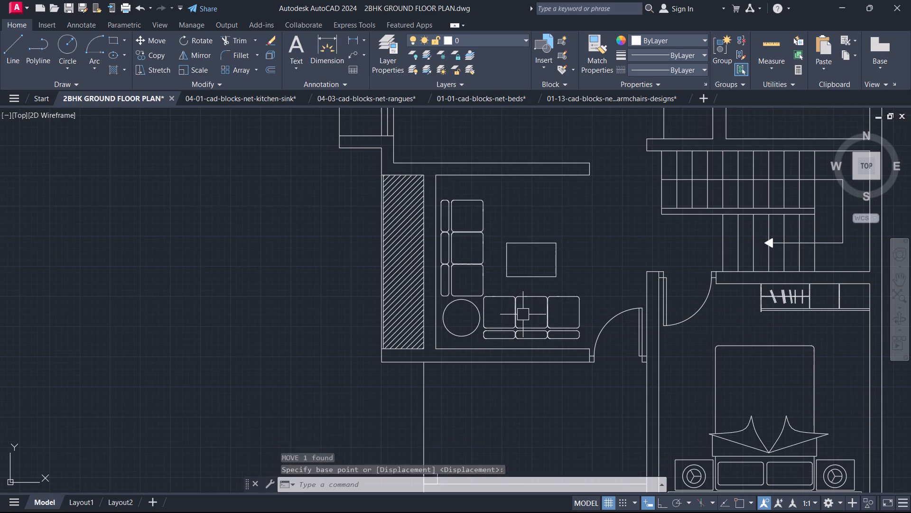
{"action": "key", "text": "F3"}
Look over the floor plan from the lower open area up to the kitchen to check the furniture placed so far.
{"action": "scroll", "coordinate": [555, 344], "scroll_direction": "down", "scroll_amount": 2}
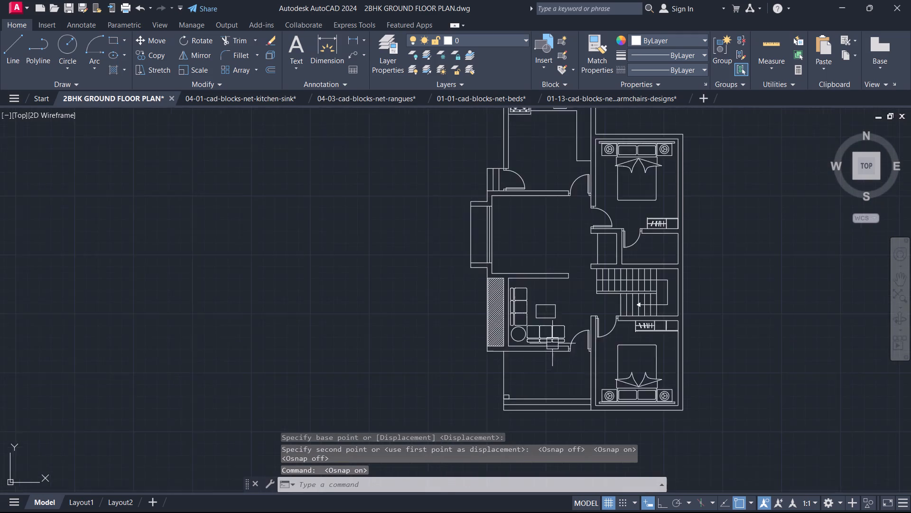
{"action": "middle_click_drag", "start_coordinate": [546, 327], "coordinate": [554, 241]}
{"action": "scroll", "coordinate": [561, 317], "scroll_direction": "up", "scroll_amount": 1}
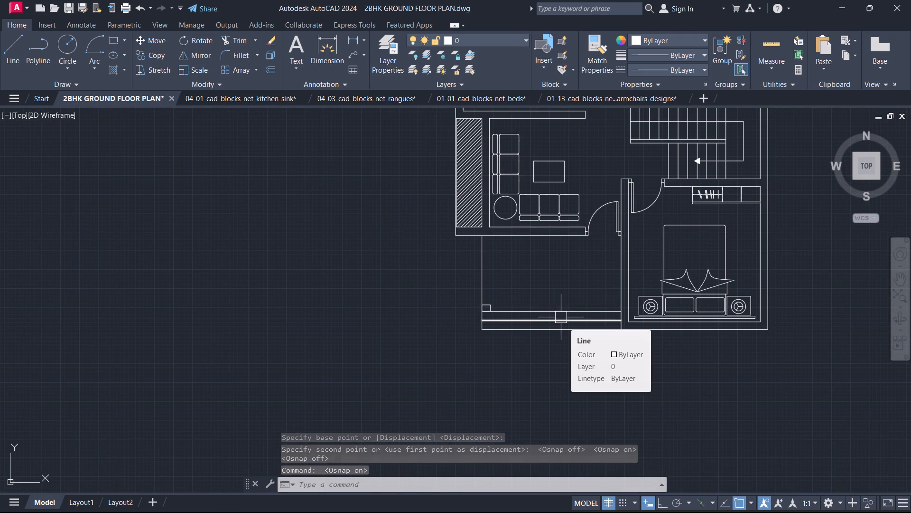
{"action": "key", "text": "F3"}
{"action": "key", "text": "F3"}
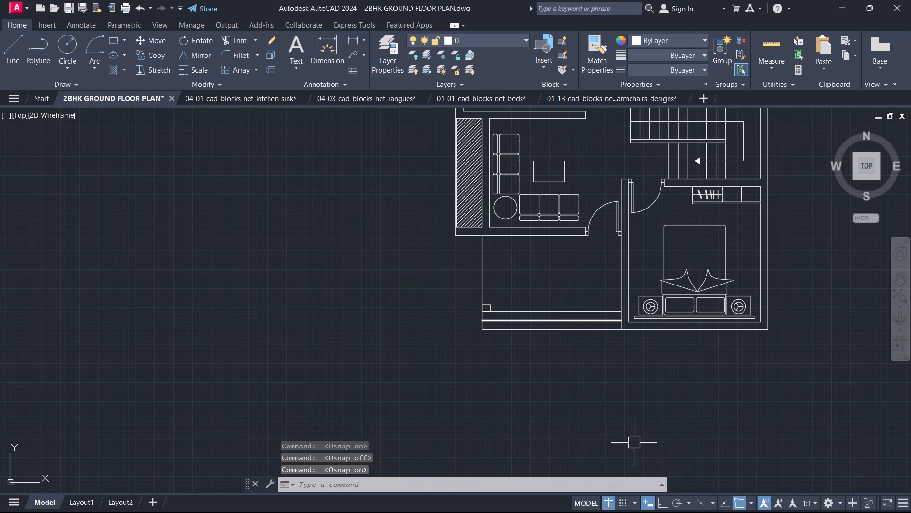
{"action": "middle_click_drag", "start_coordinate": [541, 287], "coordinate": [547, 288]}
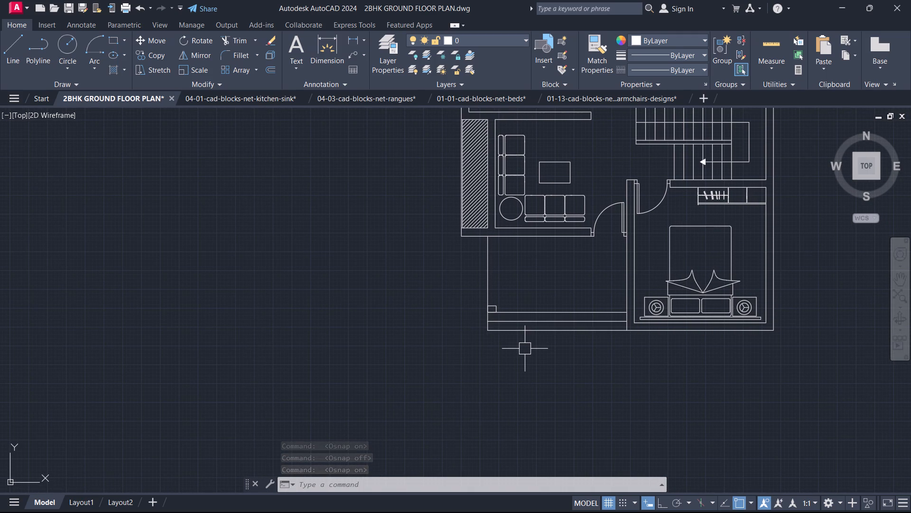
{"action": "middle_click_drag", "start_coordinate": [538, 261], "coordinate": [508, 361]}
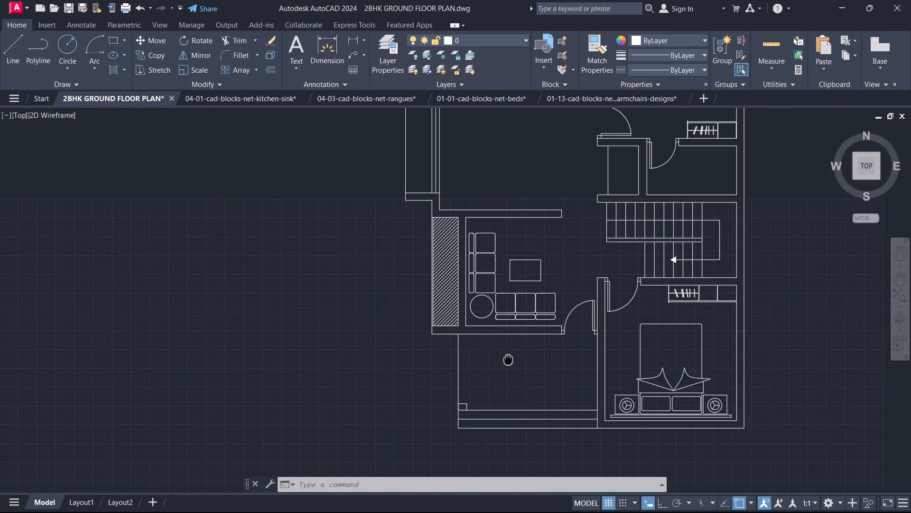
{"action": "middle_click_drag", "start_coordinate": [508, 361], "coordinate": [509, 414]}
{"action": "middle_click_drag", "start_coordinate": [517, 231], "coordinate": [558, 294]}
{"action": "scroll", "coordinate": [517, 231], "scroll_direction": "down", "scroll_amount": 1}
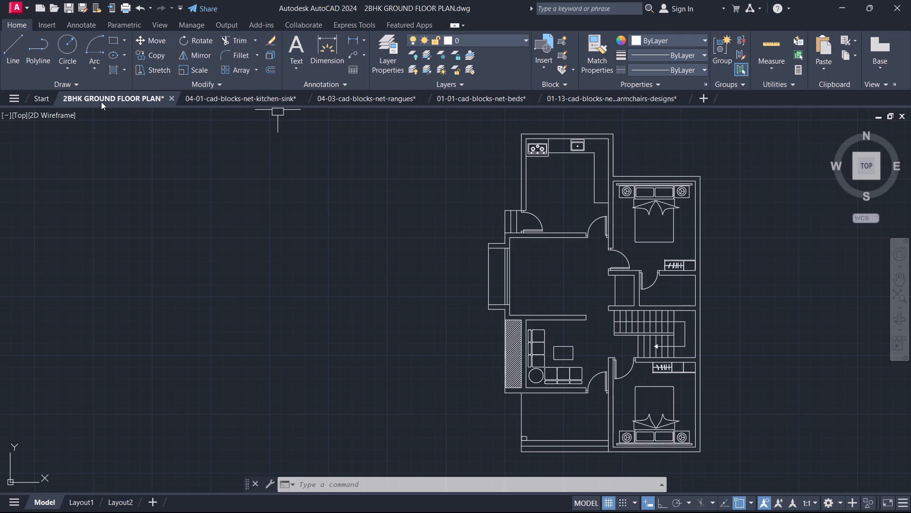
Open the recent drawing 01-10-cad-blocks-net-tables.
{"action": "left_click", "coordinate": [30, 95]}
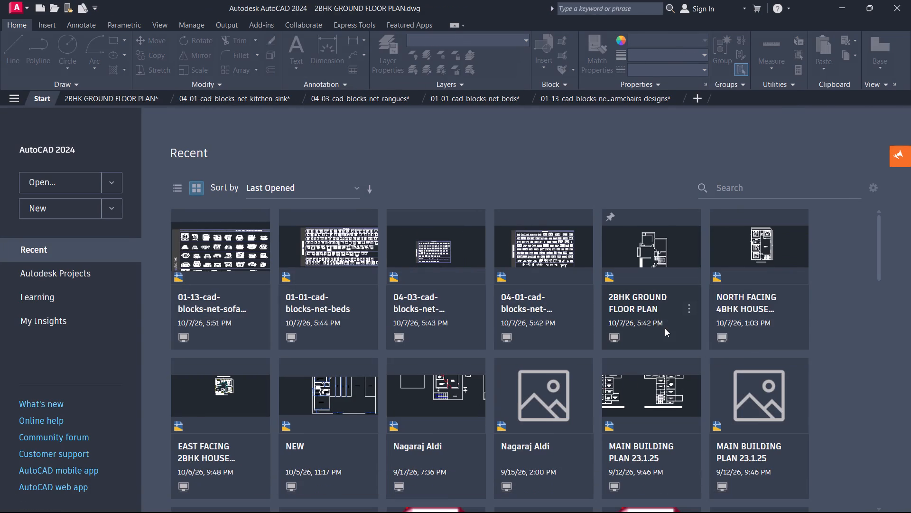
{"action": "scroll", "coordinate": [683, 310], "scroll_direction": "down", "scroll_amount": 2}
{"action": "scroll", "coordinate": [436, 381], "scroll_direction": "down", "scroll_amount": 4}
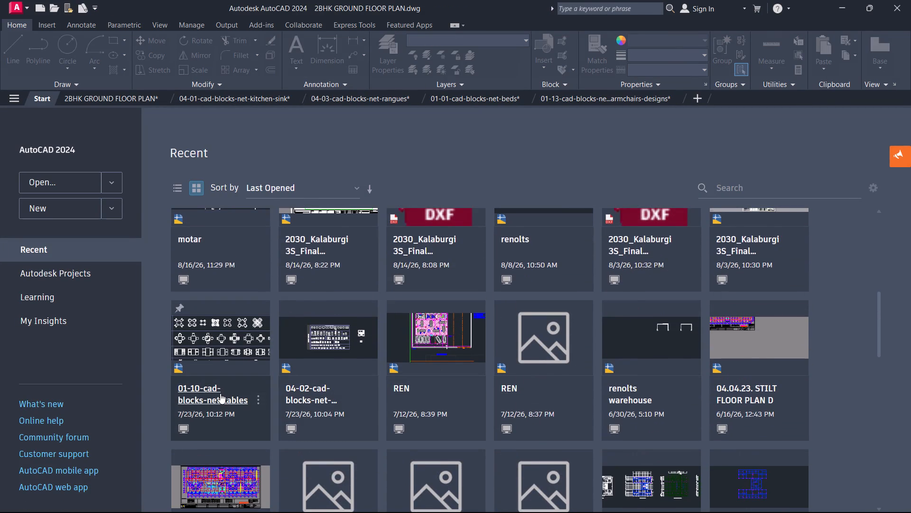
{"action": "left_click", "coordinate": [220, 393]}
Browse the table blocks and copy the rectangular eight-chair dining set on a double-bordered rug.
{"action": "scroll", "coordinate": [450, 196], "scroll_direction": "down", "scroll_amount": 1}
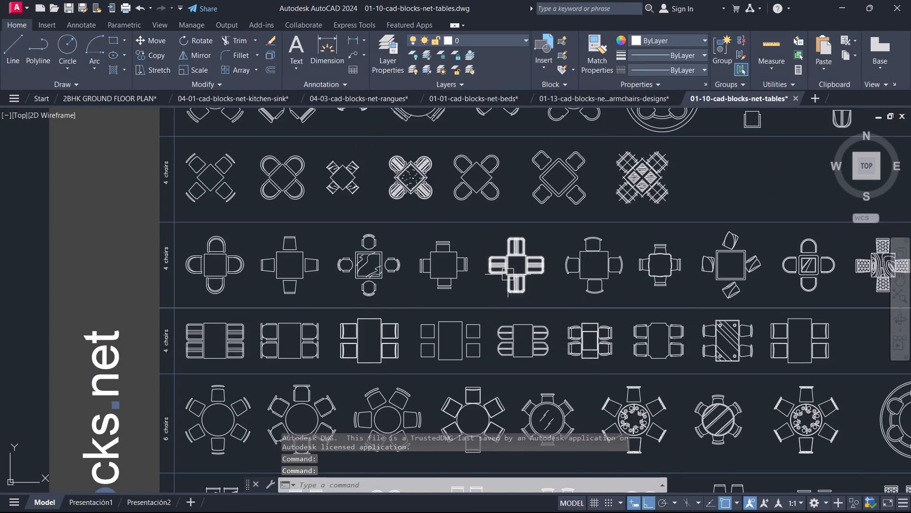
{"action": "scroll", "coordinate": [509, 275], "scroll_direction": "down", "scroll_amount": 1}
{"action": "middle_click_drag", "start_coordinate": [639, 327], "coordinate": [520, 197]}
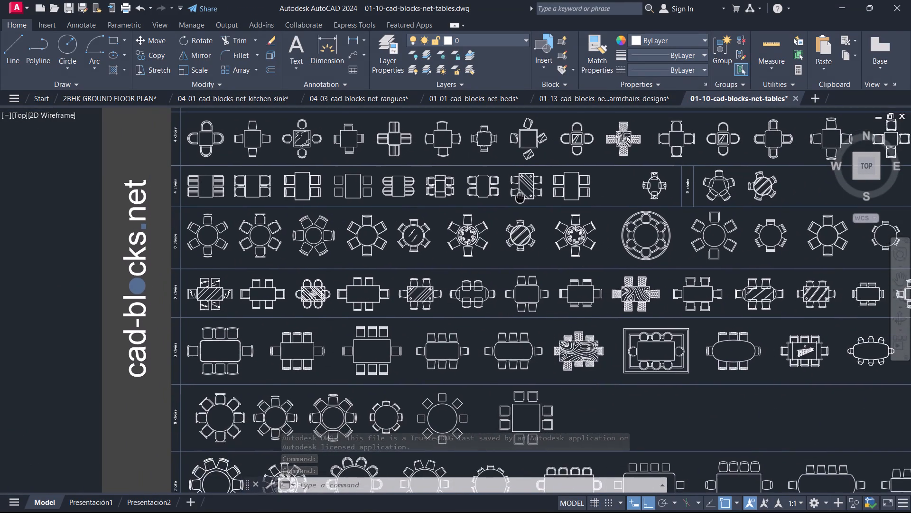
{"action": "middle_click_drag", "start_coordinate": [520, 197], "coordinate": [370, 160]}
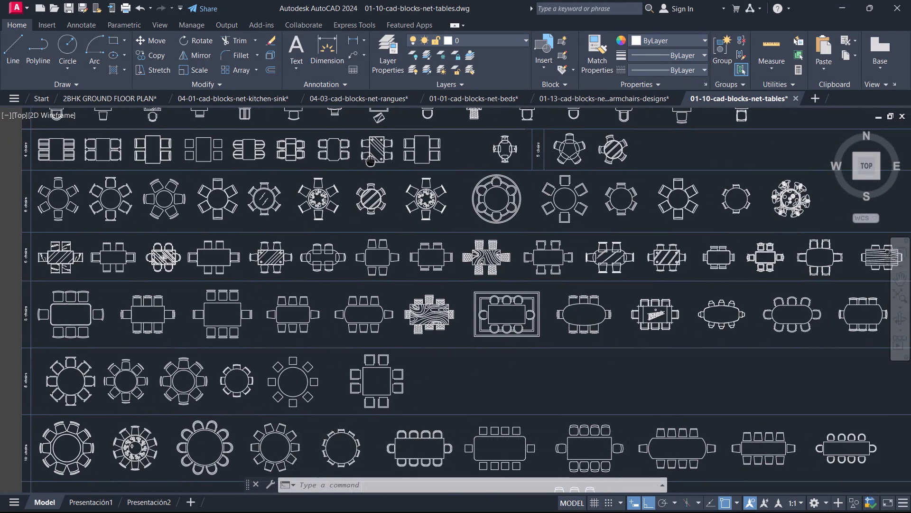
{"action": "middle_click_drag", "start_coordinate": [370, 160], "coordinate": [370, 160]}
{"action": "scroll", "coordinate": [330, 228], "scroll_direction": "down", "scroll_amount": 1}
{"action": "middle_click_drag", "start_coordinate": [334, 230], "coordinate": [469, 323]}
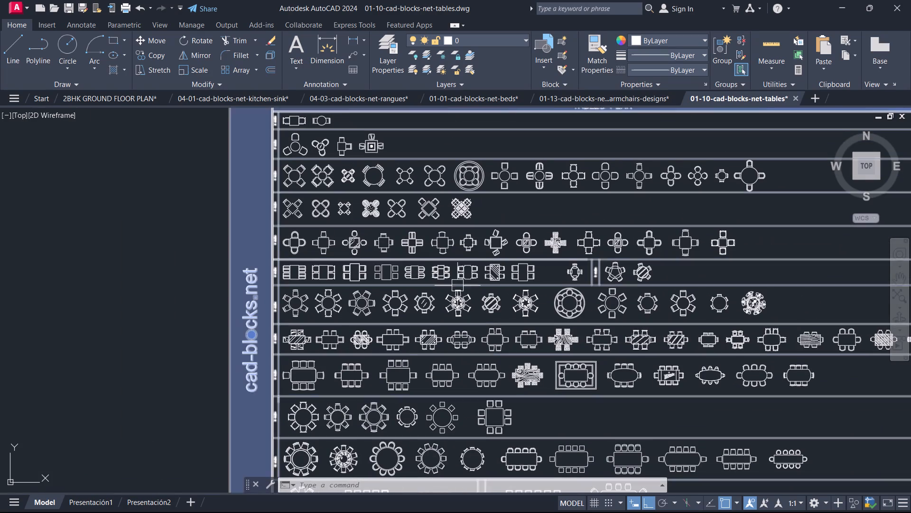
{"action": "scroll", "coordinate": [477, 207], "scroll_direction": "up", "scroll_amount": 1}
{"action": "middle_click_drag", "start_coordinate": [643, 252], "coordinate": [471, 161]}
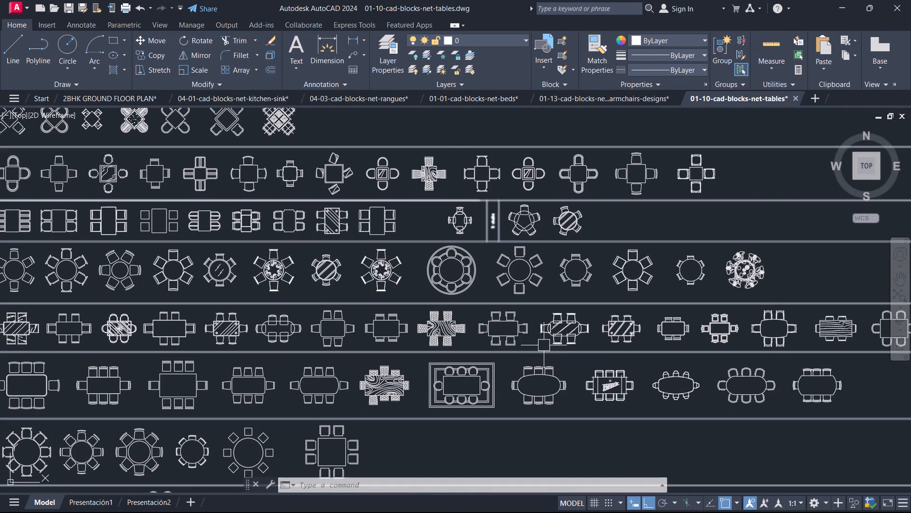
{"action": "scroll", "coordinate": [697, 392], "scroll_direction": "up", "scroll_amount": 3}
{"action": "scroll", "coordinate": [561, 360], "scroll_direction": "down", "scroll_amount": 1}
{"action": "middle_click_drag", "start_coordinate": [561, 360], "coordinate": [854, 398]}
{"action": "scroll", "coordinate": [736, 400], "scroll_direction": "down", "scroll_amount": 1}
{"action": "middle_click_drag", "start_coordinate": [398, 354], "coordinate": [563, 349]}
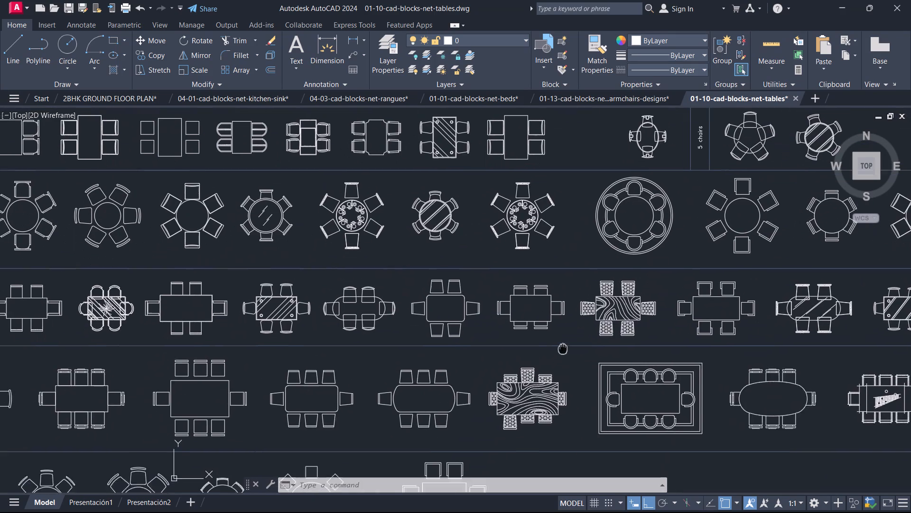
{"action": "middle_click_drag", "start_coordinate": [563, 349], "coordinate": [567, 339]}
{"action": "scroll", "coordinate": [650, 390], "scroll_direction": "up", "scroll_amount": 1}
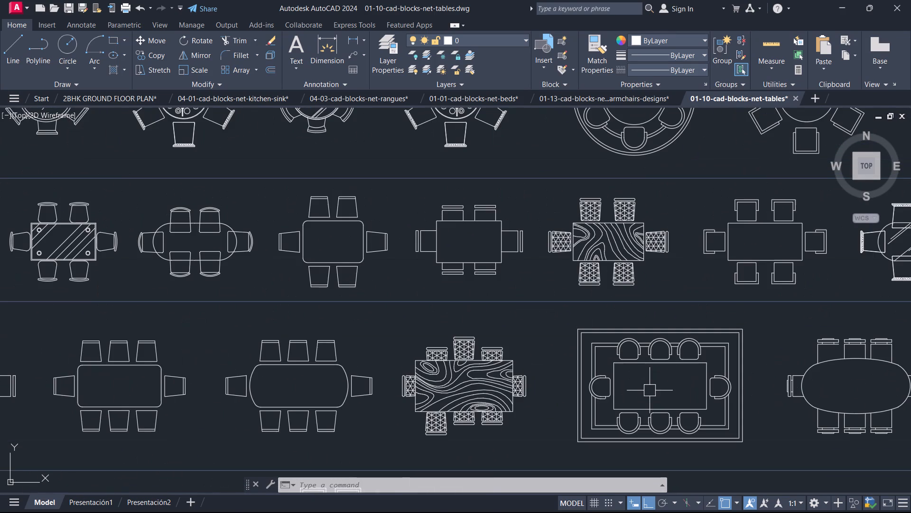
{"action": "left_click", "coordinate": [649, 377]}
{"action": "left_click", "coordinate": [612, 380]}
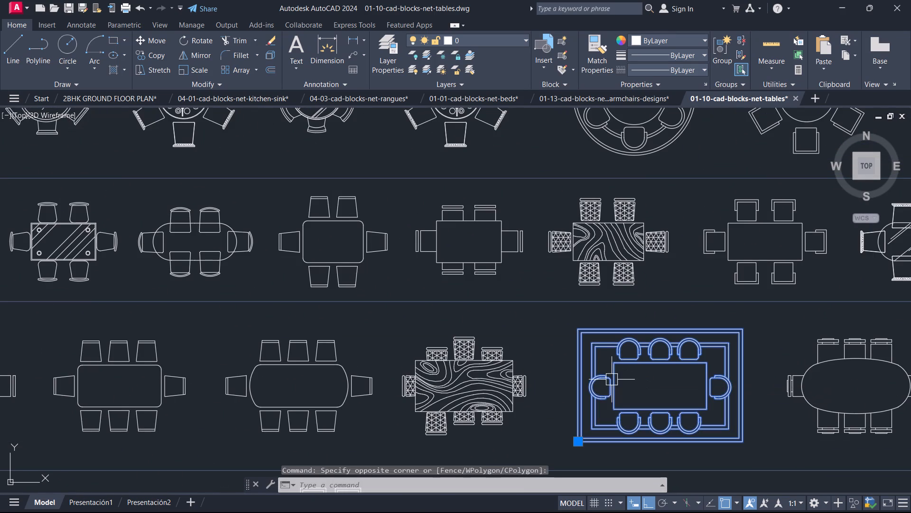
{"action": "key", "text": "ctrl+c"}
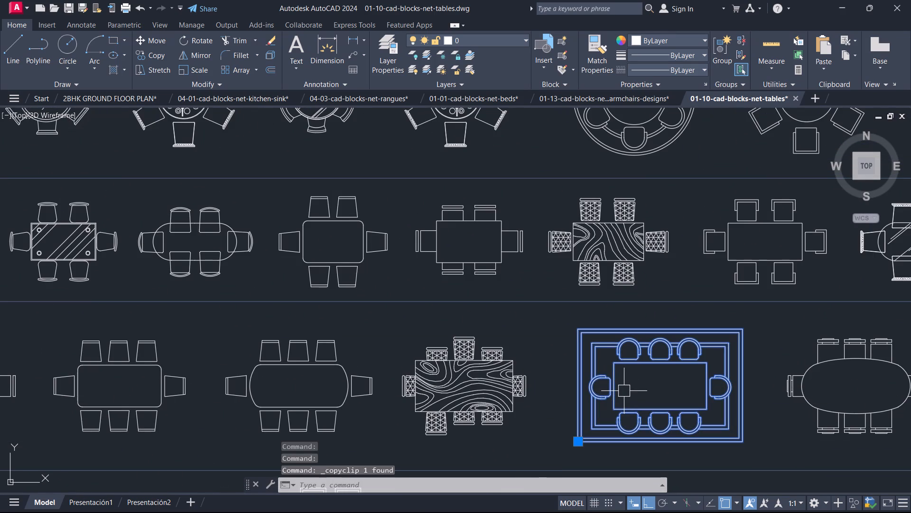
Paste the copied dining set into the 2BHK GROUND FLOOR PLAN drawing, in the empty space to the right of the plan.
{"action": "left_click", "coordinate": [91, 99]}
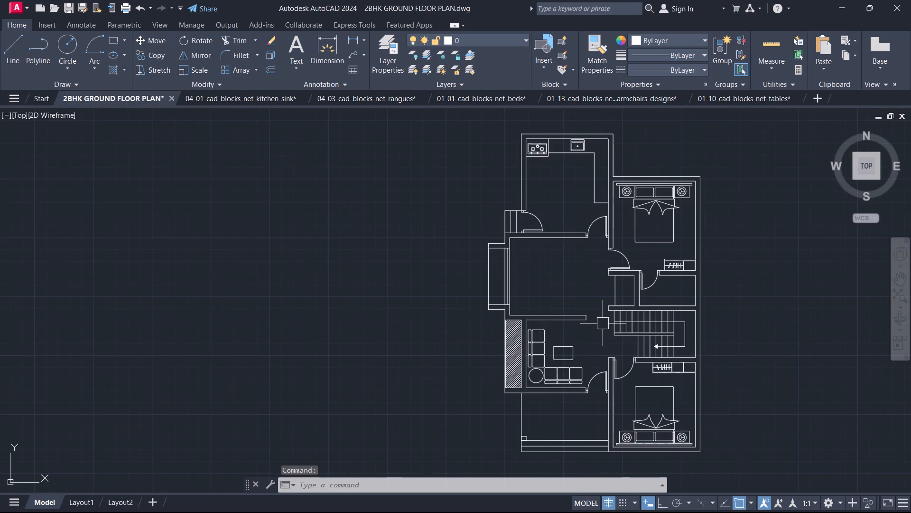
{"action": "key", "text": "ctrl+v"}
{"action": "scroll", "coordinate": [569, 295], "scroll_direction": "up", "scroll_amount": 1}
{"action": "scroll", "coordinate": [549, 296], "scroll_direction": "down", "scroll_amount": 3}
{"action": "left_click", "coordinate": [692, 287]}
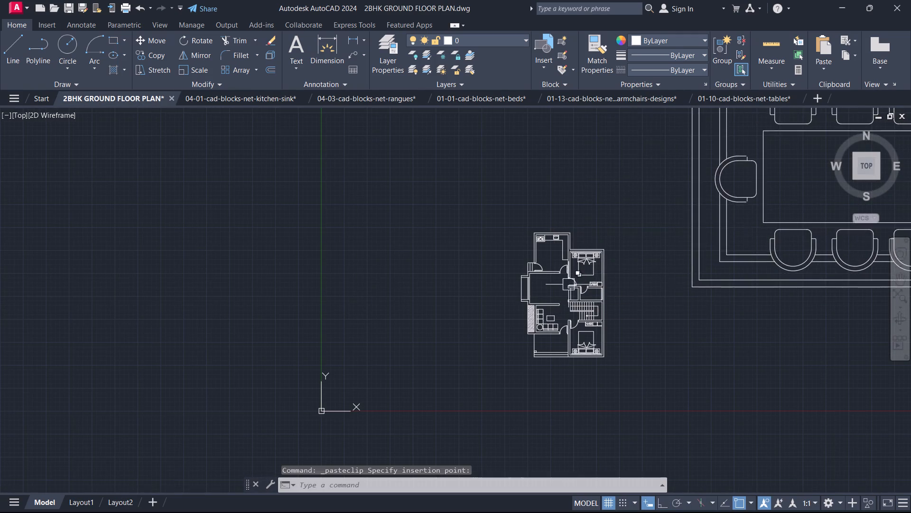
Scale the pasted dining set down freehand to roughly room size, using the rug's lower-left corner as the base point.
{"action": "scroll", "coordinate": [567, 283], "scroll_direction": "up", "scroll_amount": 1}
{"action": "scroll", "coordinate": [567, 283], "scroll_direction": "down", "scroll_amount": 1}
{"action": "middle_click_drag", "start_coordinate": [564, 282], "coordinate": [161, 285]}
{"action": "left_click", "coordinate": [438, 256]}
{"action": "type", "text": "SC"}
{"action": "key", "text": "space"}
{"action": "scroll", "coordinate": [288, 288], "scroll_direction": "up", "scroll_amount": 1}
{"action": "left_click", "coordinate": [288, 288]}
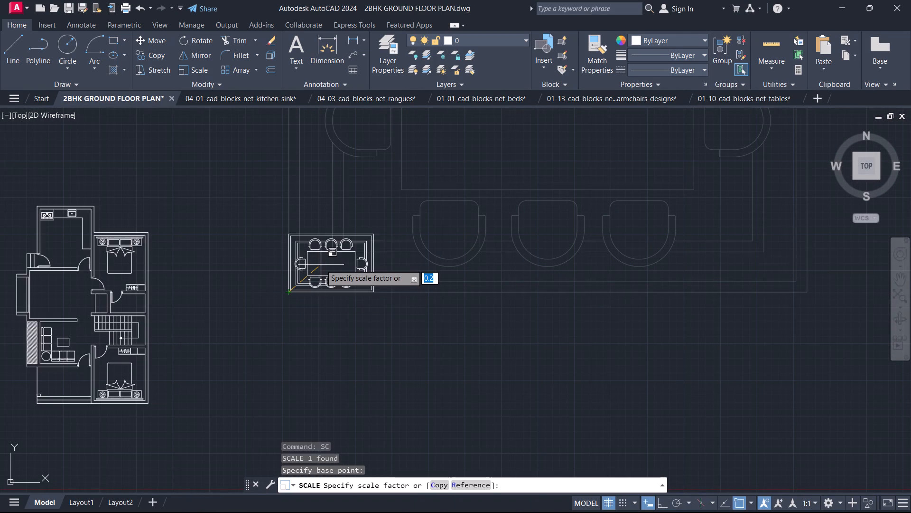
{"action": "left_click", "coordinate": [307, 273]}
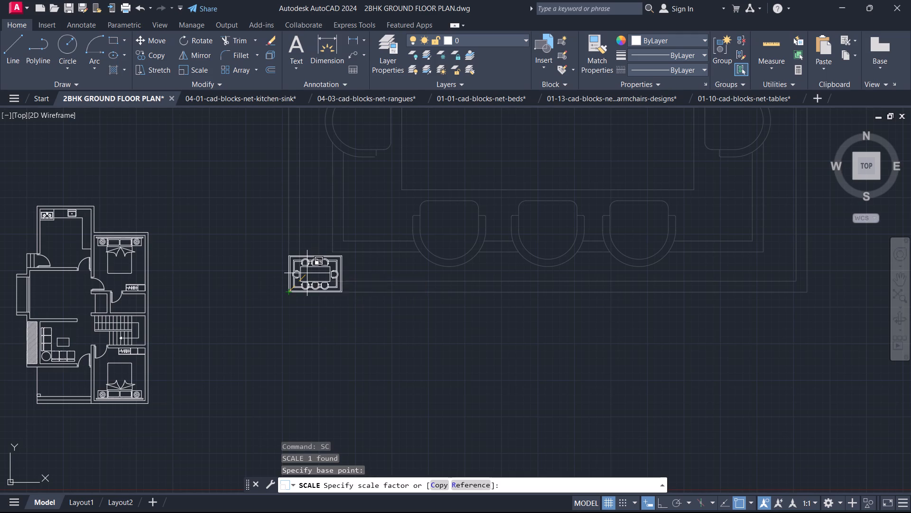
Move the reduced dining set into the middle of the empty room between the kitchen and the sofa room.
{"action": "left_click", "coordinate": [358, 292]}
{"action": "left_click", "coordinate": [300, 262]}
{"action": "key", "text": "m"}
{"action": "key", "text": "space"}
{"action": "scroll", "coordinate": [306, 286], "scroll_direction": "up", "scroll_amount": 2}
{"action": "middle_click_drag", "start_coordinate": [306, 286], "coordinate": [385, 355]}
{"action": "scroll", "coordinate": [367, 343], "scroll_direction": "up", "scroll_amount": 1}
{"action": "left_click", "coordinate": [428, 304]}
{"action": "scroll", "coordinate": [314, 303], "scroll_direction": "up", "scroll_amount": 1}
{"action": "scroll", "coordinate": [299, 295], "scroll_direction": "down", "scroll_amount": 2}
{"action": "middle_click_drag", "start_coordinate": [299, 294], "coordinate": [764, 239]}
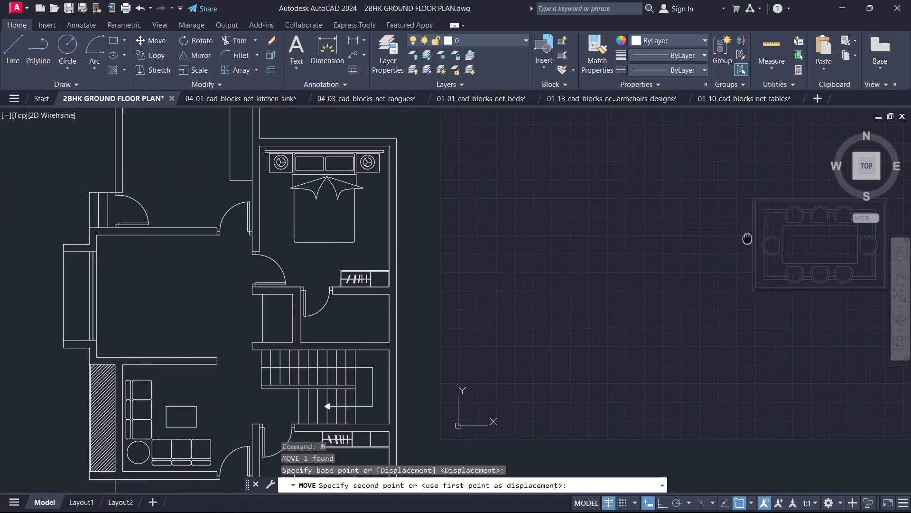
{"action": "middle_click_drag", "start_coordinate": [764, 239], "coordinate": [800, 240]}
{"action": "middle_click_drag", "start_coordinate": [290, 299], "coordinate": [539, 285]}
{"action": "scroll", "coordinate": [475, 294], "scroll_direction": "up", "scroll_amount": 1}
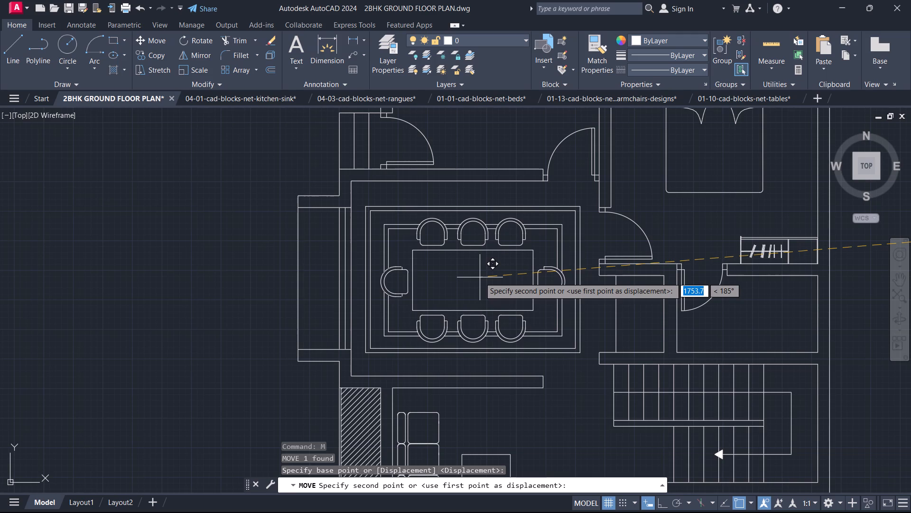
{"action": "left_click", "coordinate": [480, 277]}
{"action": "key", "text": "F1"}
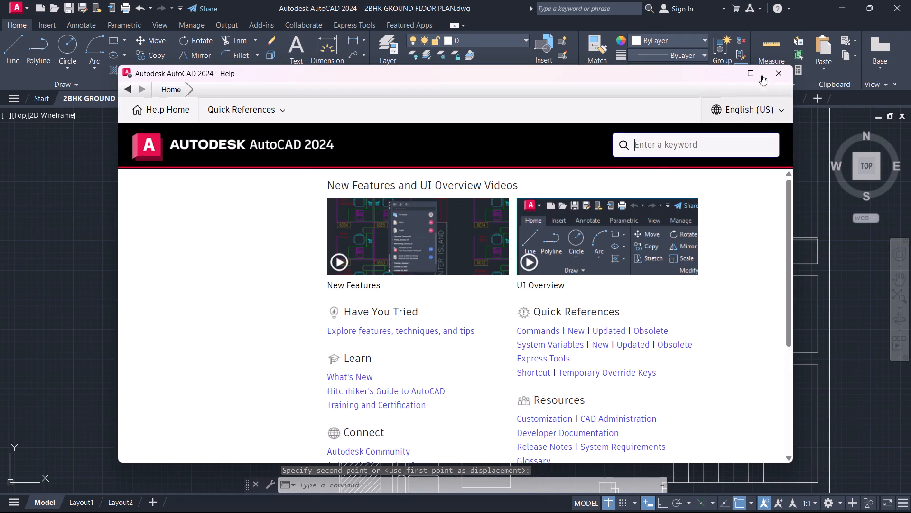
{"action": "left_click", "coordinate": [787, 73]}
Scale the dining set down freehand by a factor of about 0.7, using the midpoint of the table's left edge as base point.
{"action": "middle_click_drag", "start_coordinate": [403, 260], "coordinate": [396, 187]}
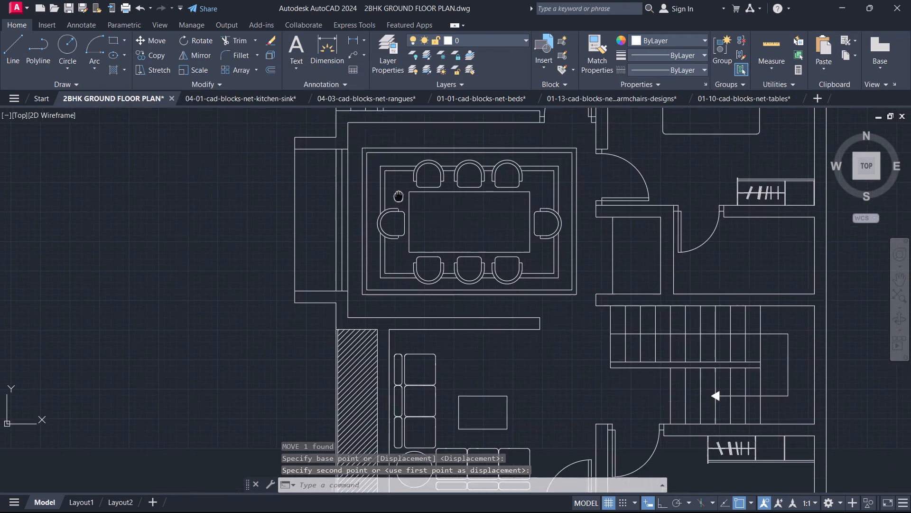
{"action": "middle_click_drag", "start_coordinate": [396, 187], "coordinate": [351, 220]}
{"action": "scroll", "coordinate": [361, 221], "scroll_direction": "down", "scroll_amount": 2}
{"action": "middle_click_drag", "start_coordinate": [363, 223], "coordinate": [377, 232]}
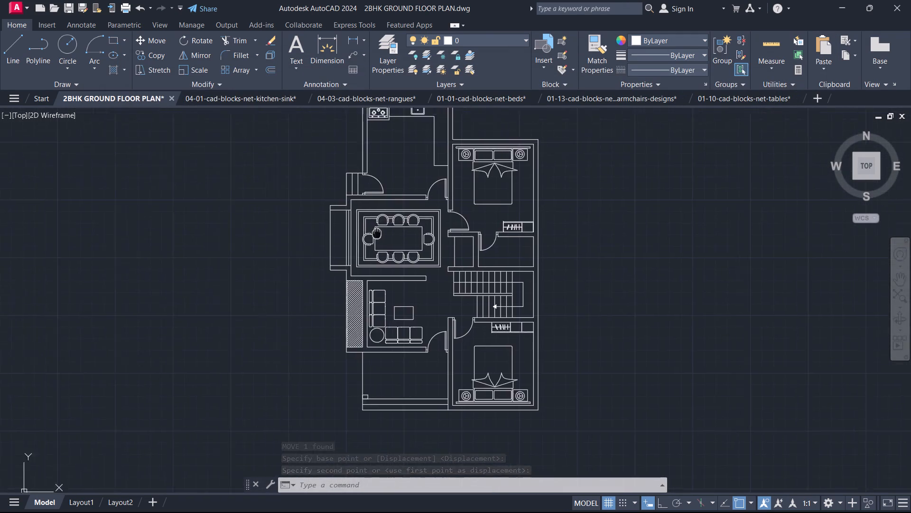
{"action": "middle_click_drag", "start_coordinate": [377, 232], "coordinate": [418, 269]}
{"action": "scroll", "coordinate": [418, 269], "scroll_direction": "up", "scroll_amount": 1}
{"action": "left_click", "coordinate": [418, 269]}
{"action": "type", "text": "SC"}
{"action": "key", "text": "space"}
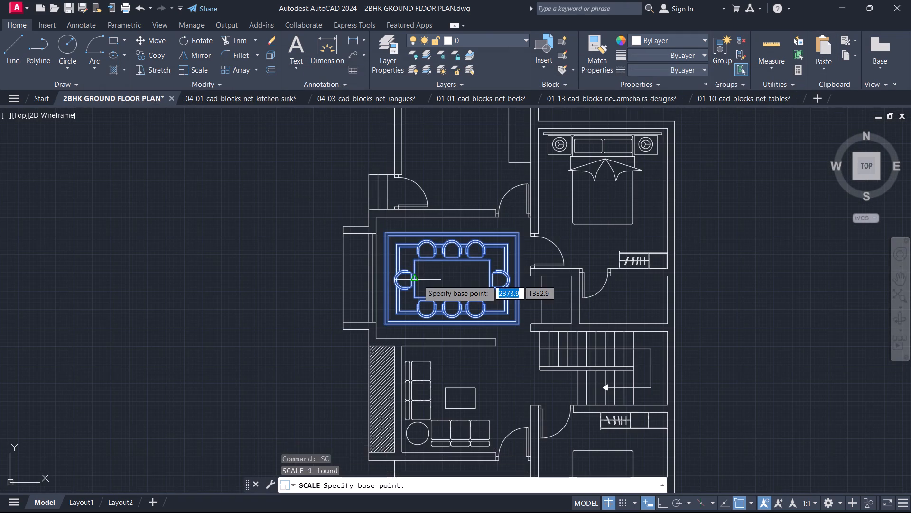
{"action": "scroll", "coordinate": [418, 280], "scroll_direction": "up", "scroll_amount": 3}
{"action": "left_click", "coordinate": [396, 270]}
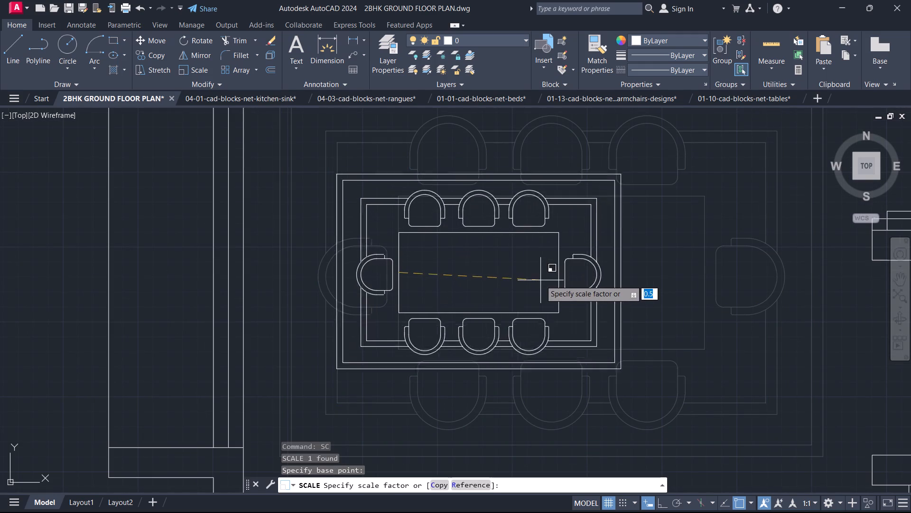
{"action": "scroll", "coordinate": [601, 279], "scroll_direction": "down", "scroll_amount": 2}
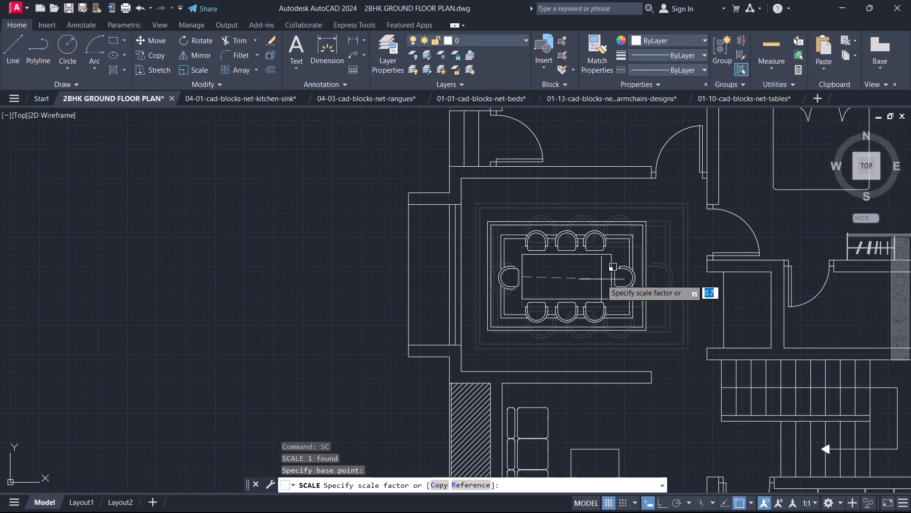
{"action": "left_click", "coordinate": [601, 279]}
{"action": "key", "text": "Escape"}
{"action": "middle_click_drag", "start_coordinate": [612, 281], "coordinate": [578, 220]}
{"action": "scroll", "coordinate": [576, 223], "scroll_direction": "up", "scroll_amount": 1}
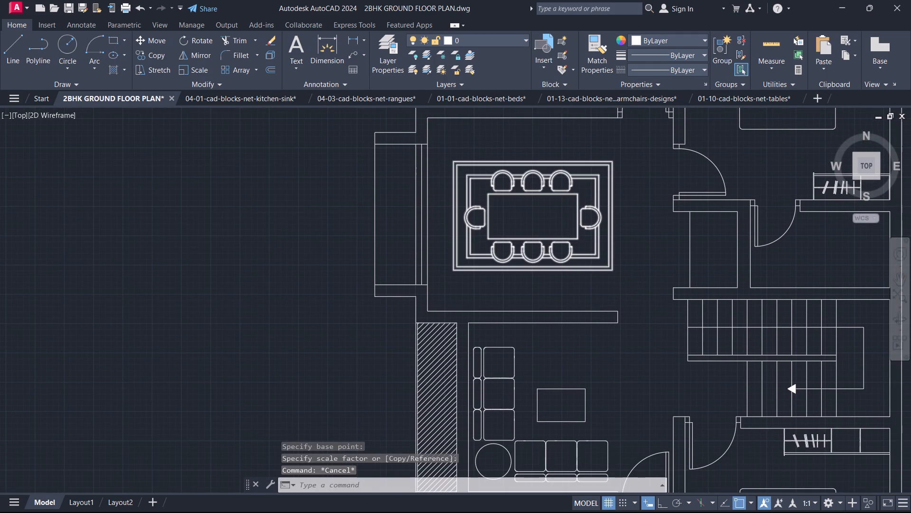
Insert the Toilet - Metric block from the architectural tool palette into the empty space to the right of the plan.
{"action": "scroll", "coordinate": [576, 225], "scroll_direction": "down", "scroll_amount": 1}
{"action": "middle_click_drag", "start_coordinate": [576, 225], "coordinate": [473, 242]}
{"action": "scroll", "coordinate": [576, 225], "scroll_direction": "down", "scroll_amount": 1}
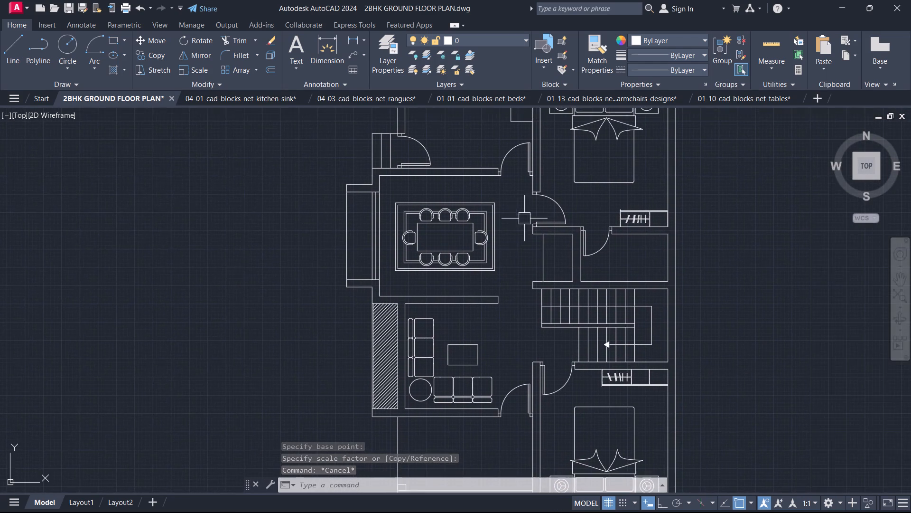
{"action": "scroll", "coordinate": [533, 189], "scroll_direction": "down", "scroll_amount": 2}
{"action": "middle_click_drag", "start_coordinate": [533, 189], "coordinate": [502, 239]}
{"action": "scroll", "coordinate": [538, 283], "scroll_direction": "up", "scroll_amount": 1}
{"action": "scroll", "coordinate": [511, 252], "scroll_direction": "up", "scroll_amount": 1}
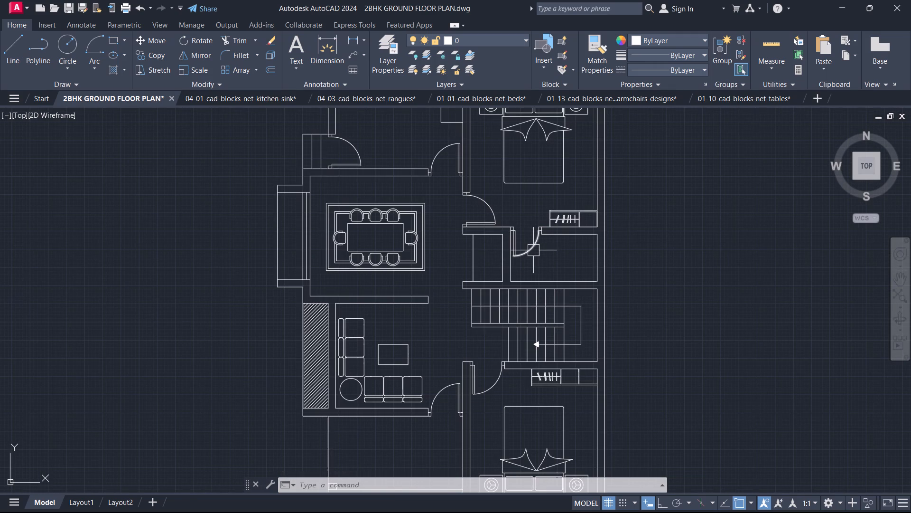
{"action": "key", "text": "t"}
{"action": "key", "text": "p"}
{"action": "key", "text": "space"}
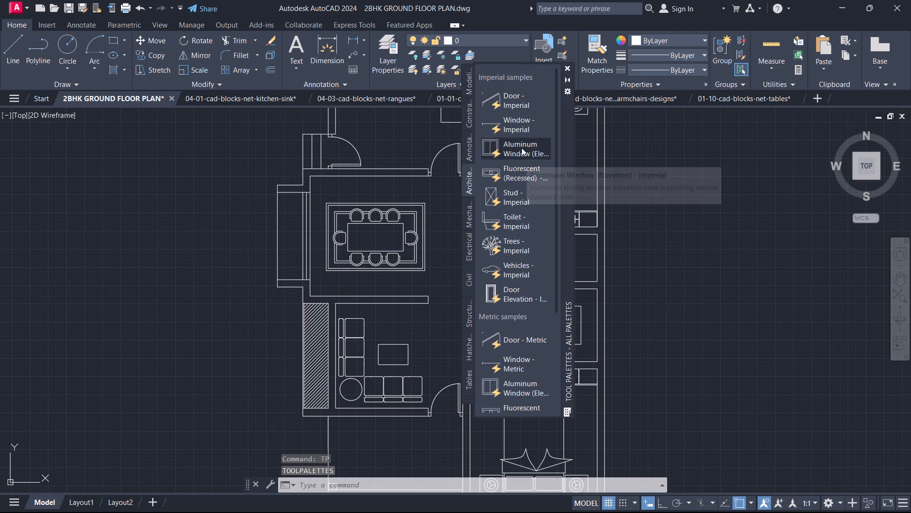
{"action": "scroll", "coordinate": [530, 349], "scroll_direction": "down", "scroll_amount": 3}
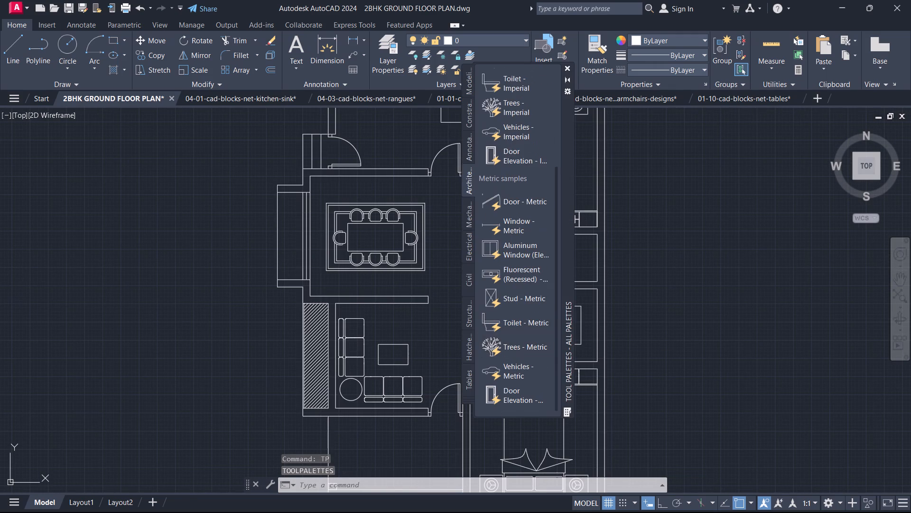
{"action": "left_click", "coordinate": [528, 328]}
{"action": "left_click", "coordinate": [704, 298]}
{"action": "left_click", "coordinate": [679, 323]}
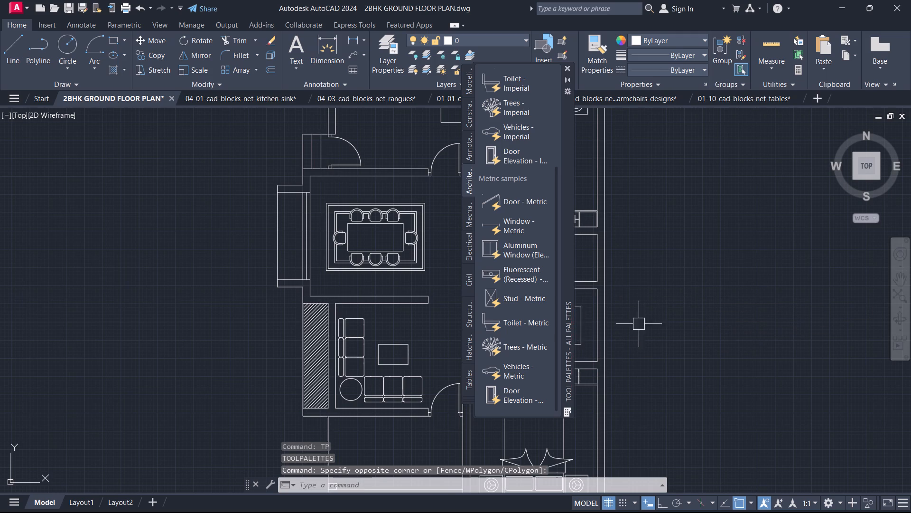
{"action": "left_click", "coordinate": [509, 320]}
{"action": "left_click", "coordinate": [698, 280]}
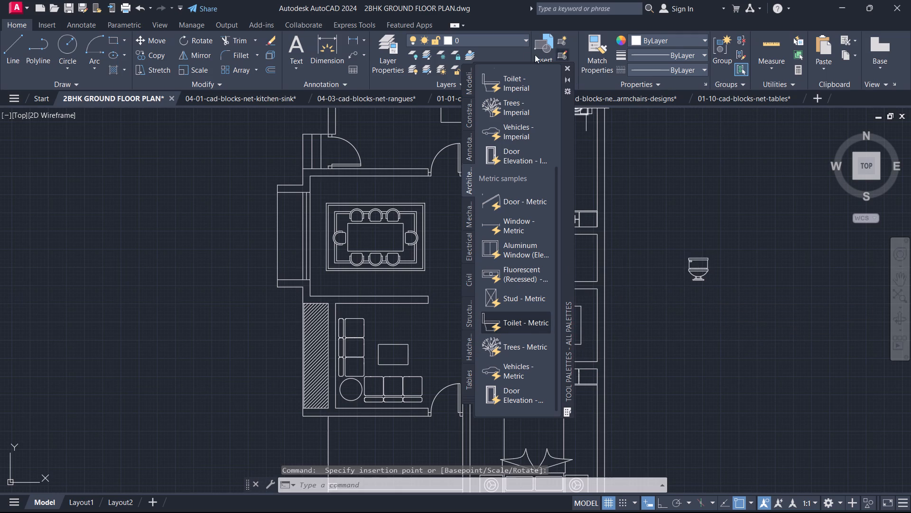
{"action": "left_click", "coordinate": [571, 70]}
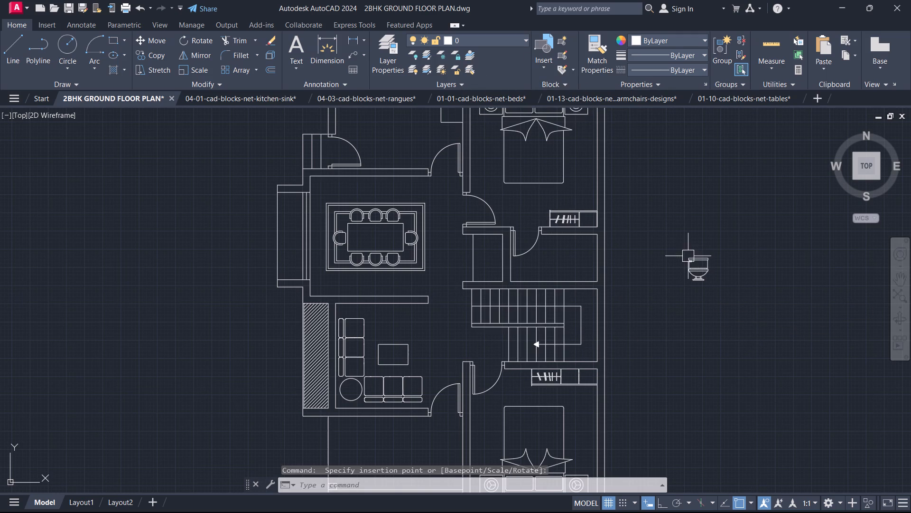
Switch the inserted toilet block to its Round (Plan) view.
{"action": "left_click", "coordinate": [690, 258]}
{"action": "left_click", "coordinate": [701, 284]}
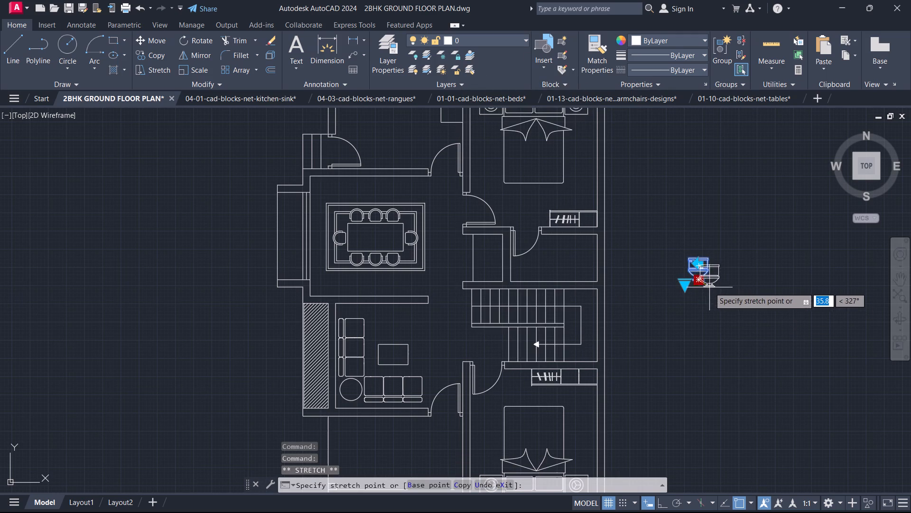
{"action": "key", "text": "Escape"}
{"action": "left_click", "coordinate": [684, 283]}
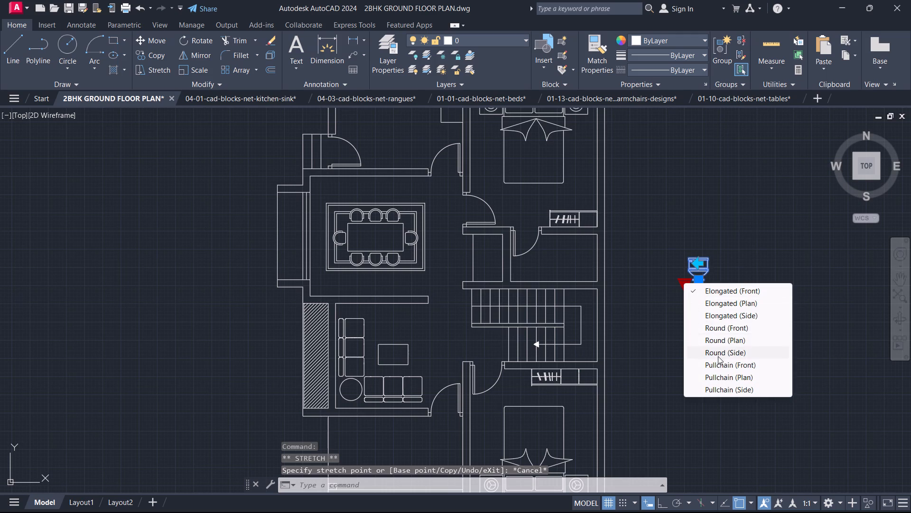
{"action": "left_click", "coordinate": [724, 343]}
{"action": "scroll", "coordinate": [692, 294], "scroll_direction": "up", "scroll_amount": 3}
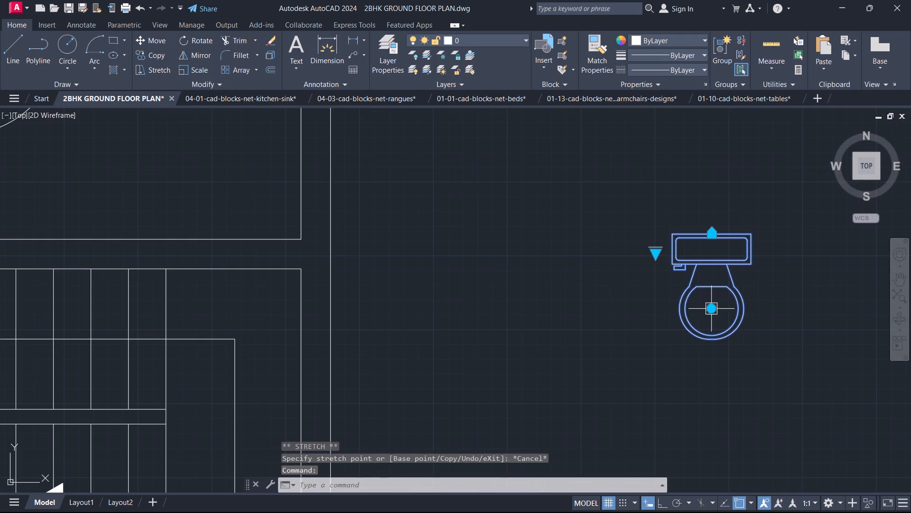
{"action": "key", "text": "Escape"}
{"action": "left_click", "coordinate": [734, 293]}
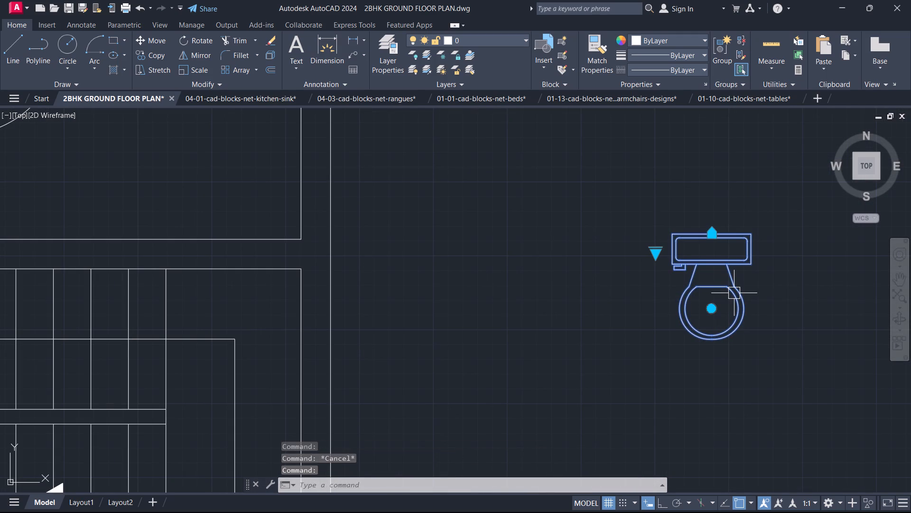
{"action": "key", "text": "c"}
{"action": "key", "text": "Escape"}
Move the toilet by its tank's rear midpoint onto the upper wall of the bathroom above the staircase, near the right-hand corner.
{"action": "scroll", "coordinate": [712, 286], "scroll_direction": "down", "scroll_amount": 3}
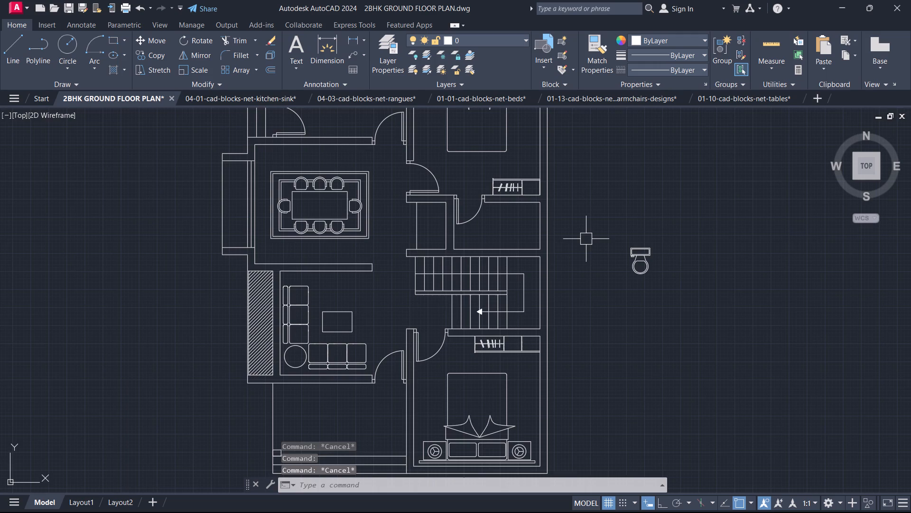
{"action": "middle_click_drag", "start_coordinate": [586, 239], "coordinate": [593, 289]}
{"action": "scroll", "coordinate": [586, 239], "scroll_direction": "down", "scroll_amount": 1}
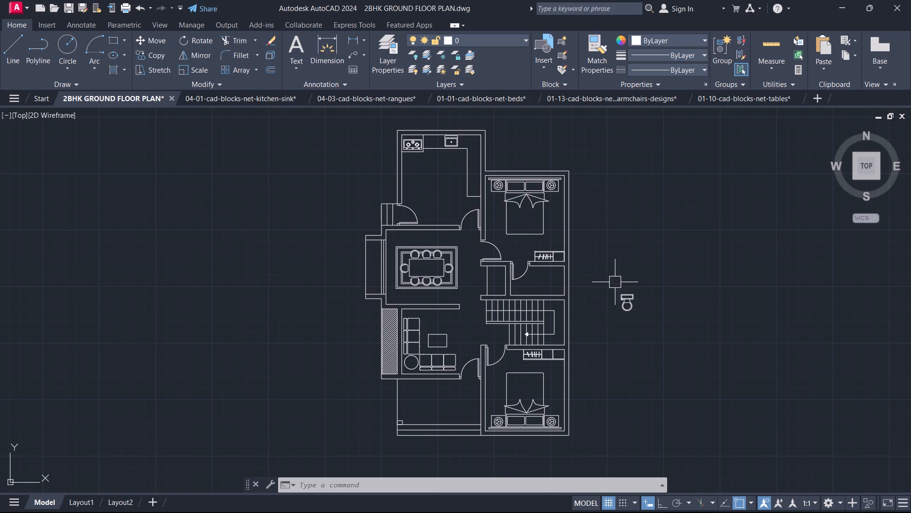
{"action": "left_click", "coordinate": [627, 298]}
{"action": "scroll", "coordinate": [635, 313], "scroll_direction": "up", "scroll_amount": 4}
{"action": "type", "text": "M"}
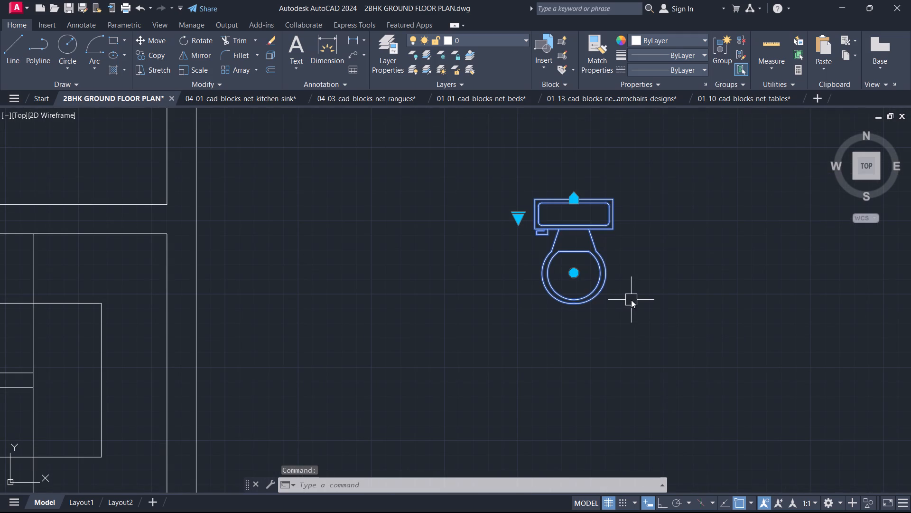
{"action": "key", "text": "space"}
{"action": "middle_click_drag", "start_coordinate": [617, 277], "coordinate": [617, 320]}
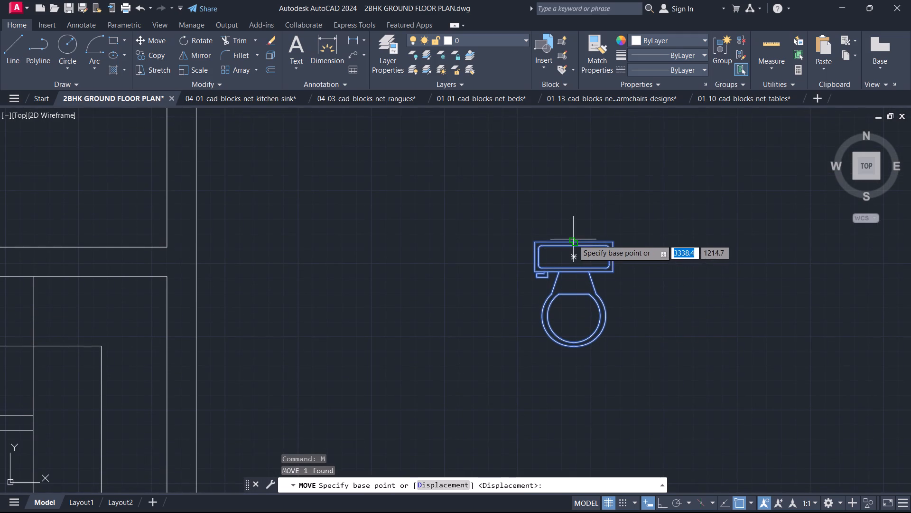
{"action": "left_click", "coordinate": [573, 239]}
{"action": "middle_click_drag", "start_coordinate": [420, 229], "coordinate": [849, 377]}
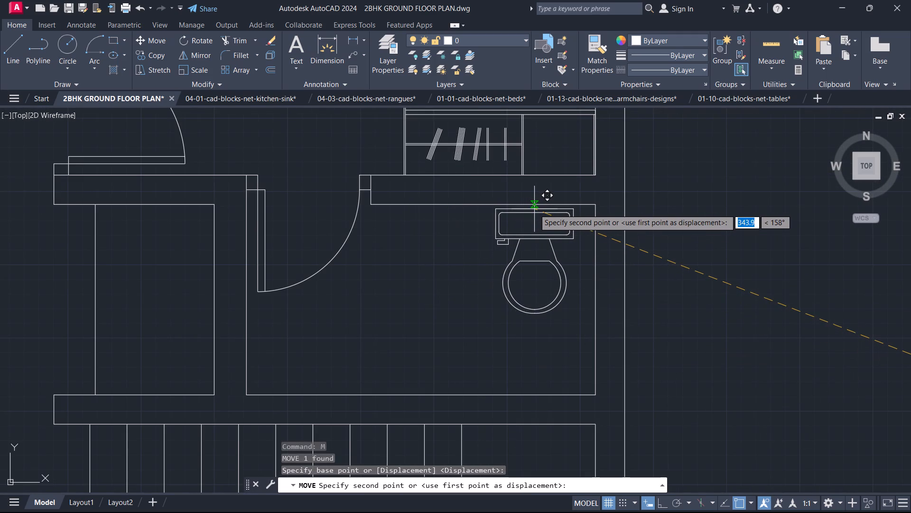
{"action": "left_click", "coordinate": [534, 209]}
{"action": "key", "text": "Escape"}
Move the toilet slightly down, away from the bathroom's upper wall.
{"action": "scroll", "coordinate": [490, 233], "scroll_direction": "down", "scroll_amount": 2}
{"action": "middle_click_drag", "start_coordinate": [490, 233], "coordinate": [494, 234]}
{"action": "scroll", "coordinate": [494, 234], "scroll_direction": "up", "scroll_amount": 2}
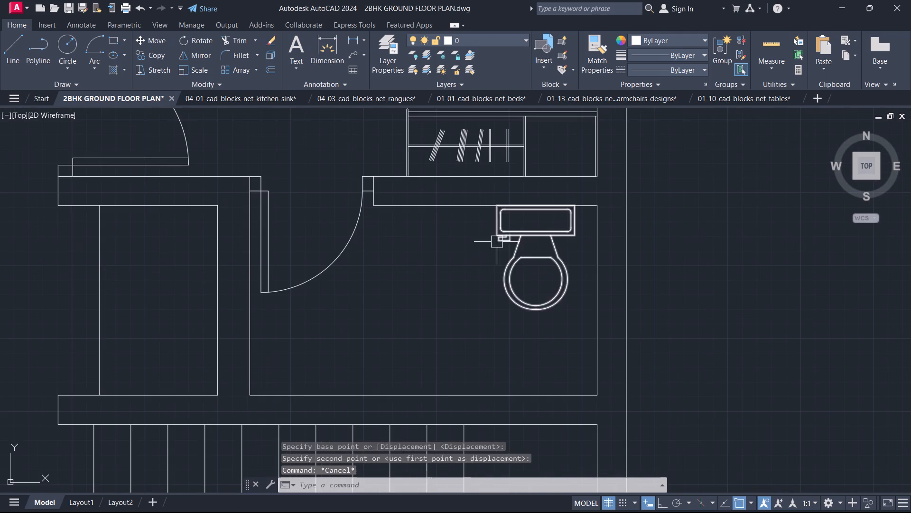
{"action": "left_click", "coordinate": [519, 247]}
{"action": "type", "text": "M"}
{"action": "key", "text": "space"}
{"action": "left_click", "coordinate": [519, 247]}
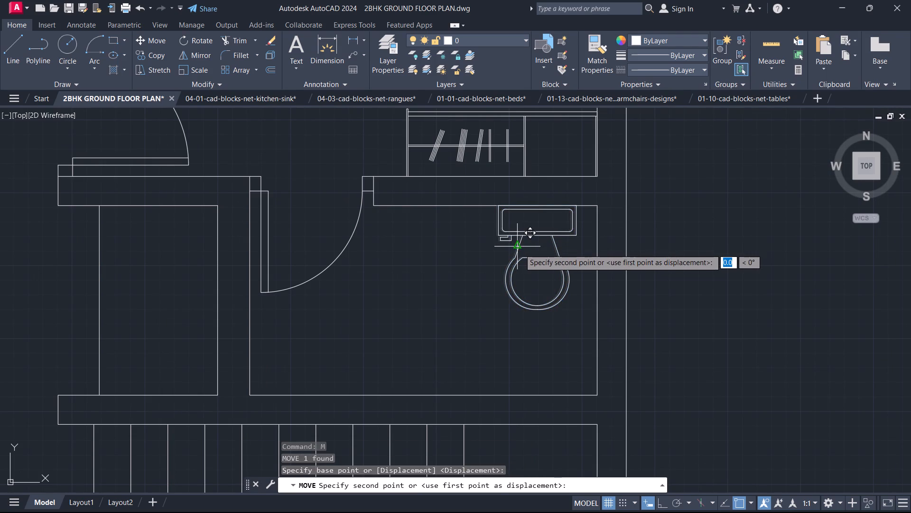
{"action": "left_click", "coordinate": [517, 254]}
{"action": "key", "text": "Escape"}
Nudge the toilet back up towards the bathroom's upper wall, leaving only a small gap behind the tank.
{"action": "middle_click_drag", "start_coordinate": [477, 256], "coordinate": [507, 206]}
{"action": "scroll", "coordinate": [476, 256], "scroll_direction": "down", "scroll_amount": 1}
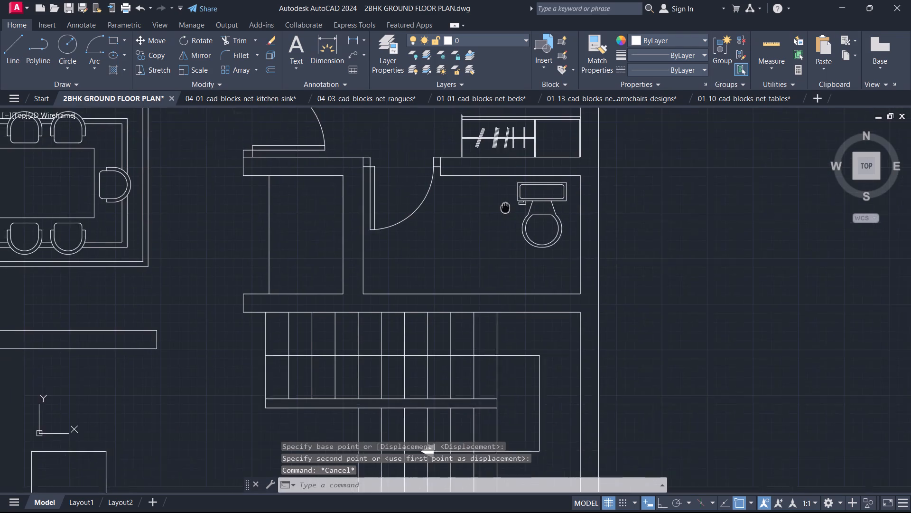
{"action": "middle_click_drag", "start_coordinate": [507, 206], "coordinate": [516, 199]}
{"action": "scroll", "coordinate": [541, 212], "scroll_direction": "up", "scroll_amount": 1}
{"action": "left_click", "coordinate": [544, 211]}
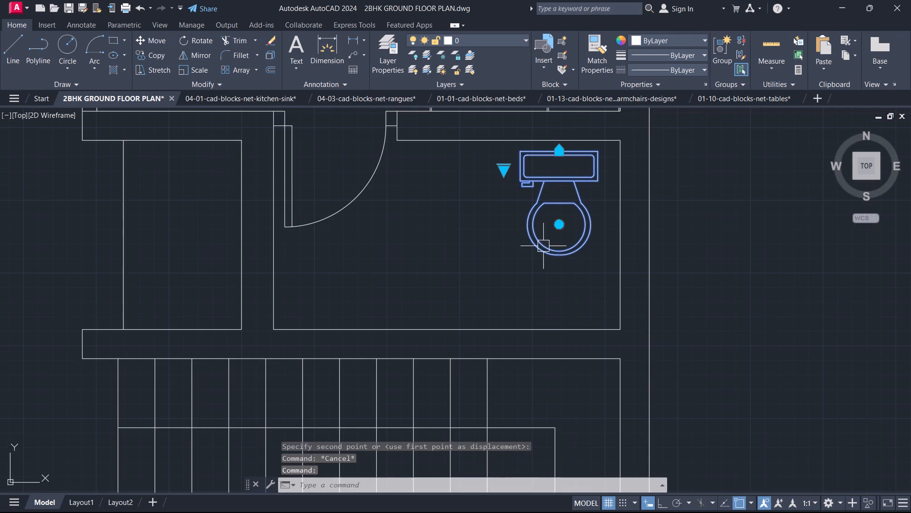
{"action": "key", "text": "m"}
{"action": "key", "text": "space"}
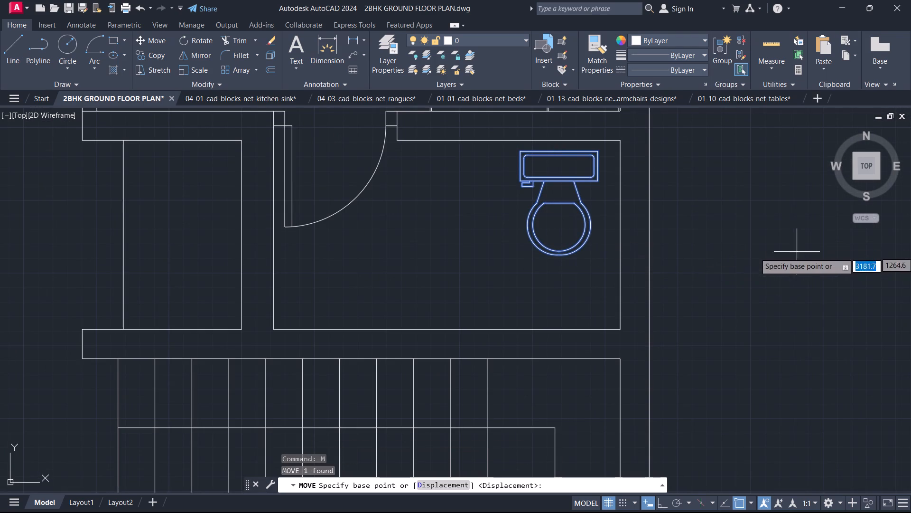
{"action": "left_click", "coordinate": [789, 274]}
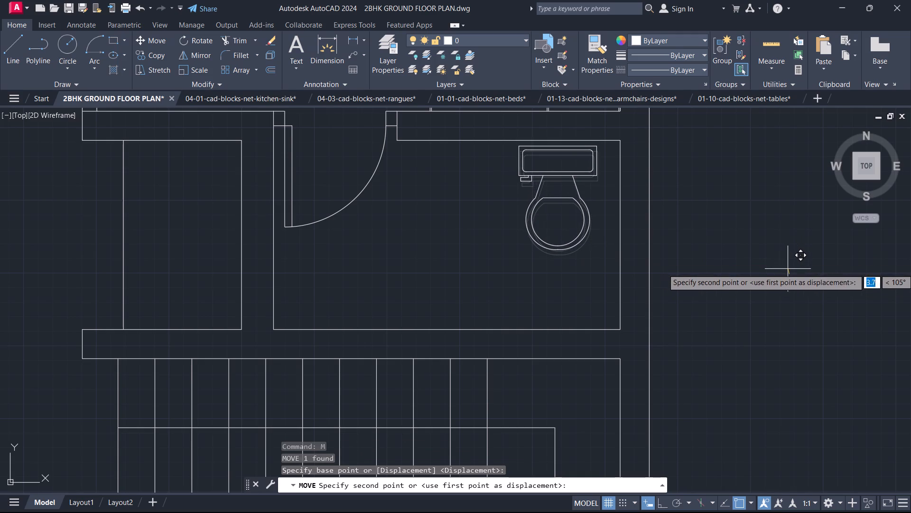
{"action": "left_click", "coordinate": [790, 266]}
{"action": "key", "text": "Escape"}
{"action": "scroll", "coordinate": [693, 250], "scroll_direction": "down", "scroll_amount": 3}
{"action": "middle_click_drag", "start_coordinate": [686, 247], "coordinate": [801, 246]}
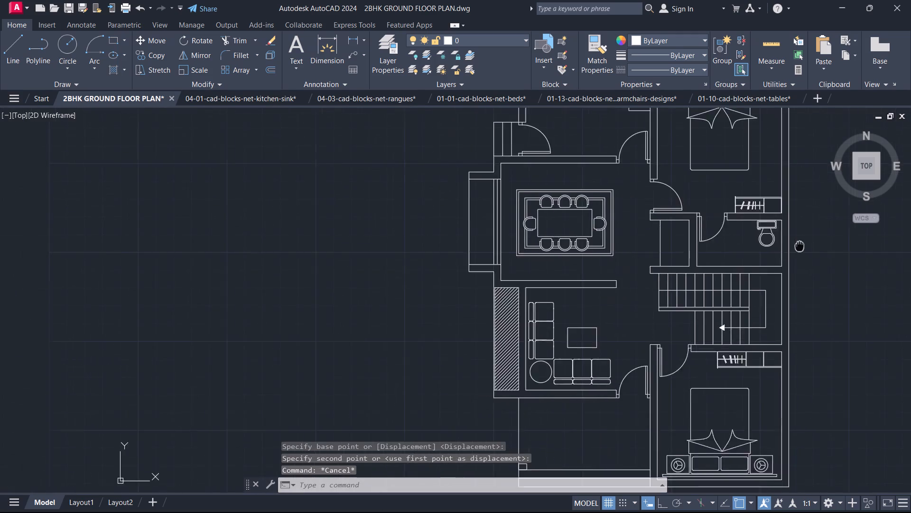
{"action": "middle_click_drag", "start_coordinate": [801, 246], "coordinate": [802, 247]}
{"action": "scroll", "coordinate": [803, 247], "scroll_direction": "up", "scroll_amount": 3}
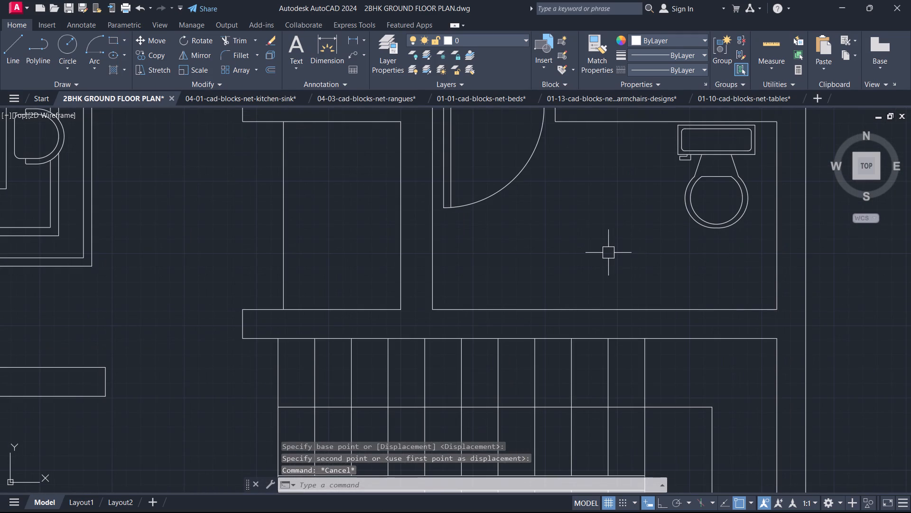
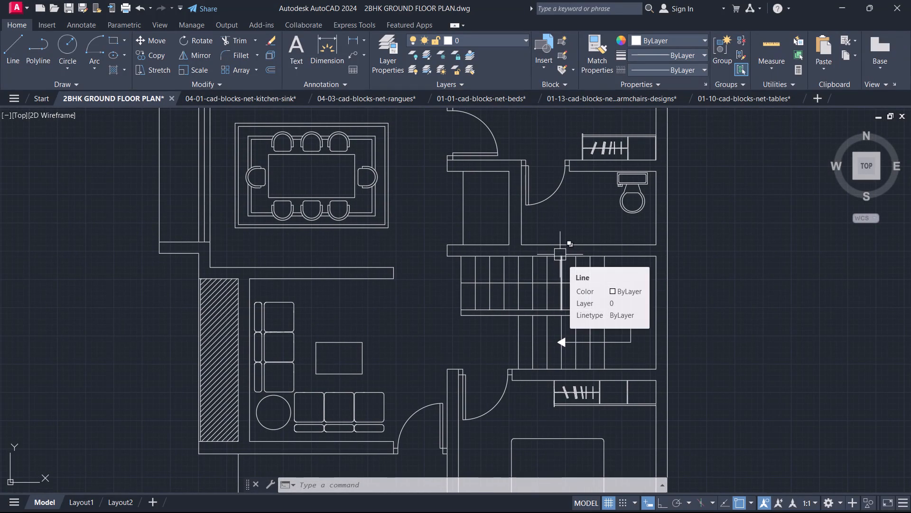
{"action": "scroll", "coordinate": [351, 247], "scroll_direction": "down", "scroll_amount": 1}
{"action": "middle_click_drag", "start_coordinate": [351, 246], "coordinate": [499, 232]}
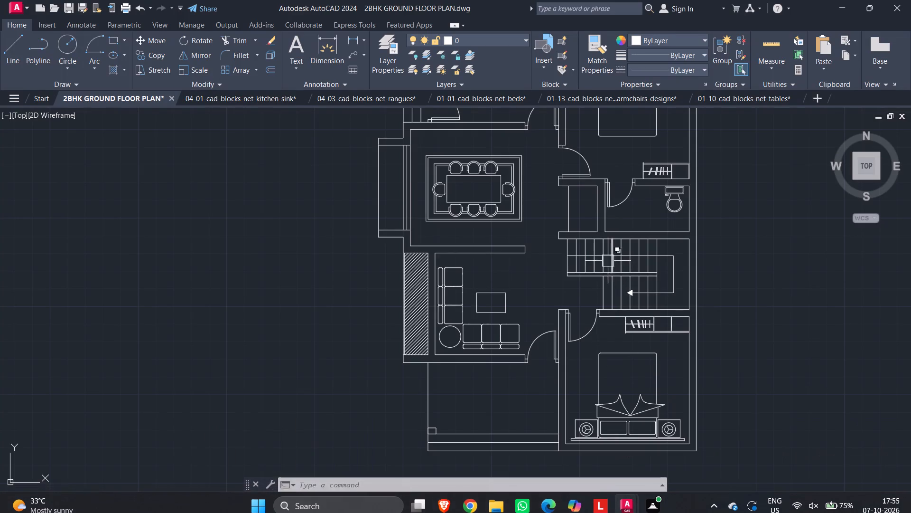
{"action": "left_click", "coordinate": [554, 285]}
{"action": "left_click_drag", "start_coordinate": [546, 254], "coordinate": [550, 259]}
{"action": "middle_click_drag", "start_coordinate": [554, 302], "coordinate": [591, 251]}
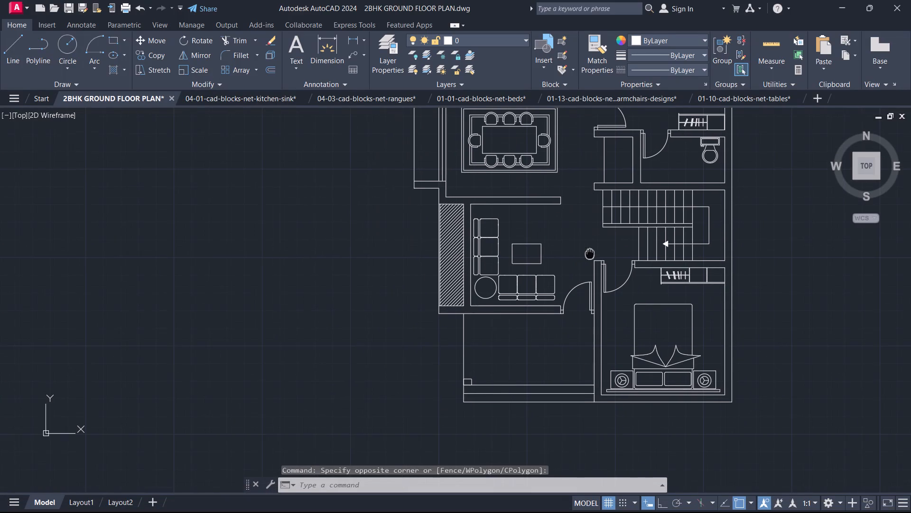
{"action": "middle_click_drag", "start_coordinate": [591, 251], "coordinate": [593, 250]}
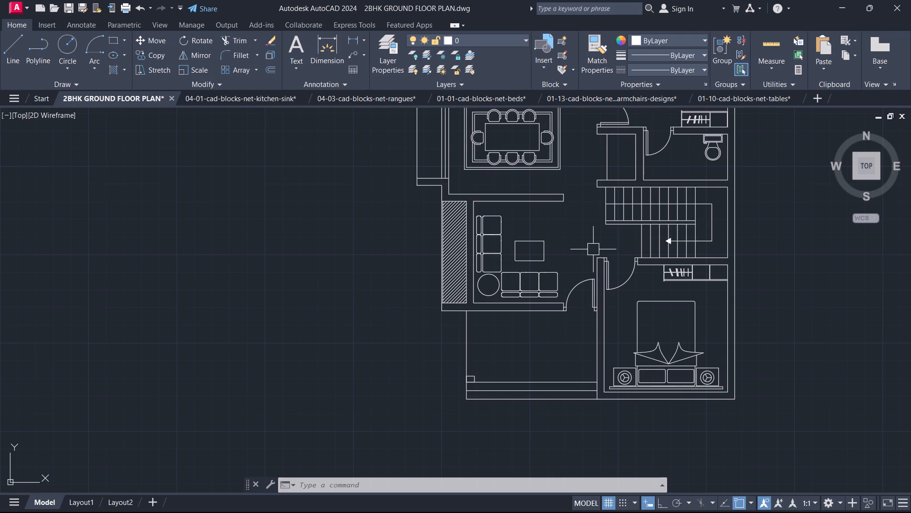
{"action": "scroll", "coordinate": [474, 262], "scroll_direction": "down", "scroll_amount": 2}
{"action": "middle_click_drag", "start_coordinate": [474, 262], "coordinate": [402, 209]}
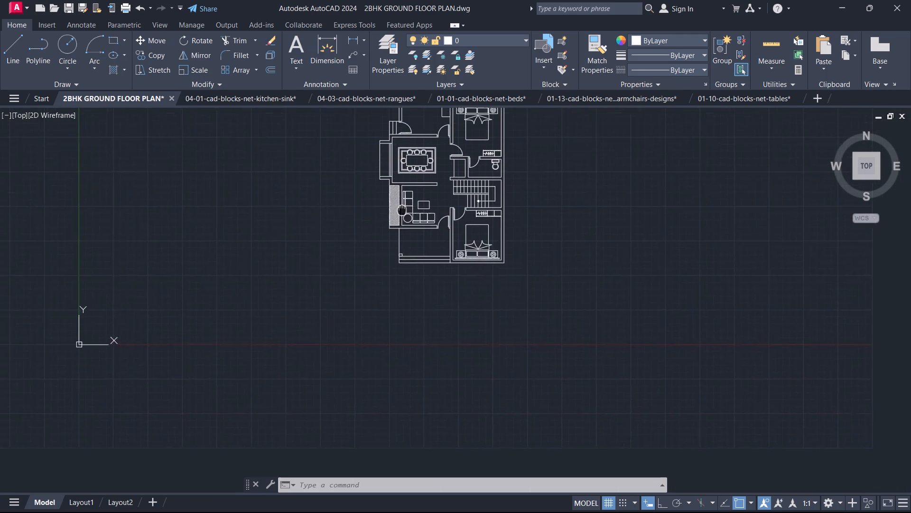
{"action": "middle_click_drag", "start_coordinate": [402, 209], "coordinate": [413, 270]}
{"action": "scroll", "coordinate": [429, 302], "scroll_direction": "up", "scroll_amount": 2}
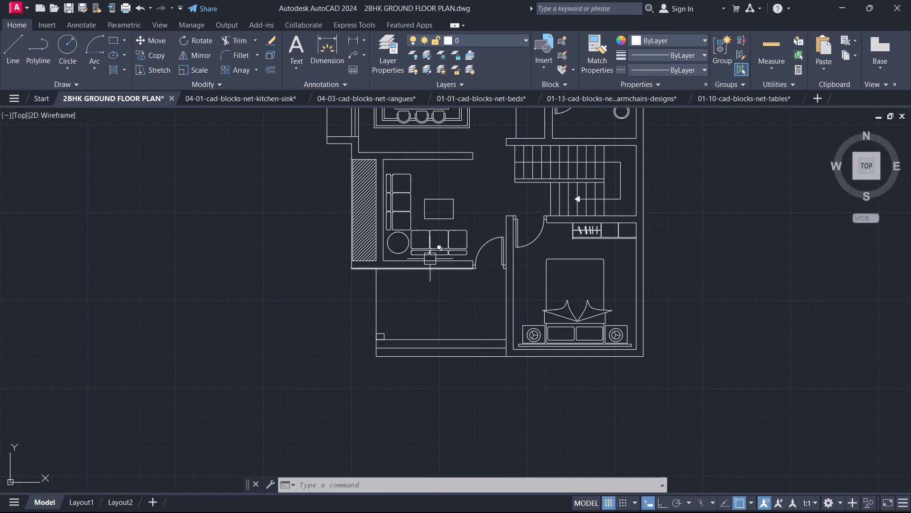
Explode the dining set block in the dining area into separate objects.
{"action": "scroll", "coordinate": [429, 255], "scroll_direction": "down", "scroll_amount": 1}
{"action": "middle_click_drag", "start_coordinate": [431, 199], "coordinate": [460, 285]}
{"action": "scroll", "coordinate": [459, 278], "scroll_direction": "up", "scroll_amount": 1}
{"action": "scroll", "coordinate": [421, 186], "scroll_direction": "up", "scroll_amount": 3}
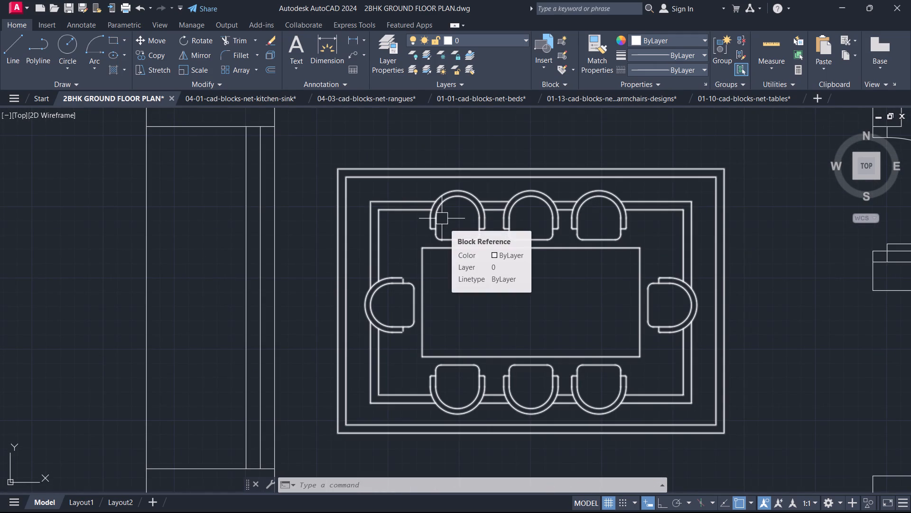
{"action": "scroll", "coordinate": [446, 245], "scroll_direction": "up", "scroll_amount": 2}
{"action": "left_click", "coordinate": [451, 234]}
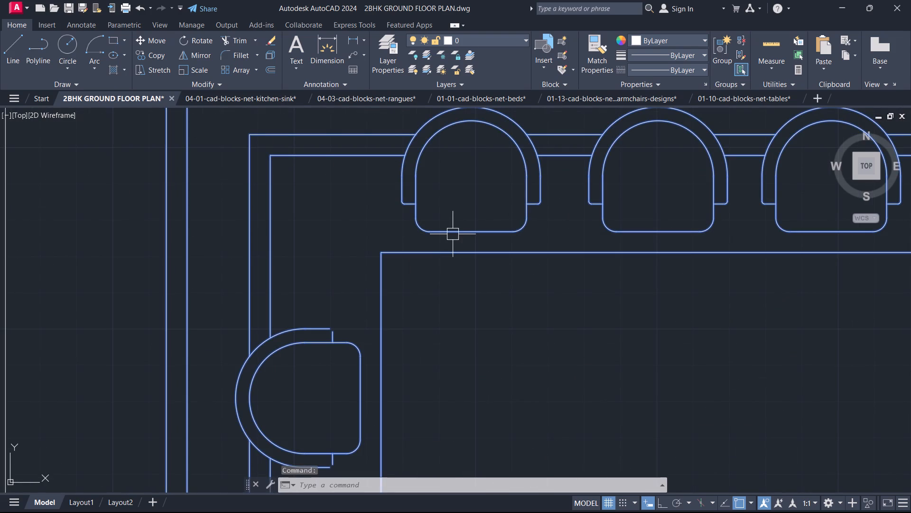
{"action": "type", "text": "X"}
{"action": "key", "text": "space"}
Copy the dining set's upper-left chair three times in a row into the open area below the living room wall.
{"action": "left_click", "coordinate": [462, 231]}
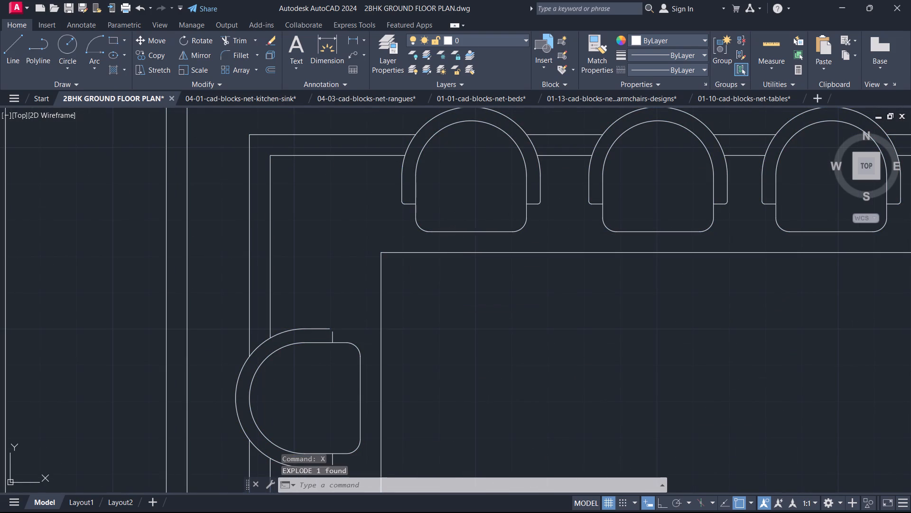
{"action": "middle_click_drag", "start_coordinate": [424, 157], "coordinate": [456, 244]}
{"action": "scroll", "coordinate": [425, 157], "scroll_direction": "down", "scroll_amount": 1}
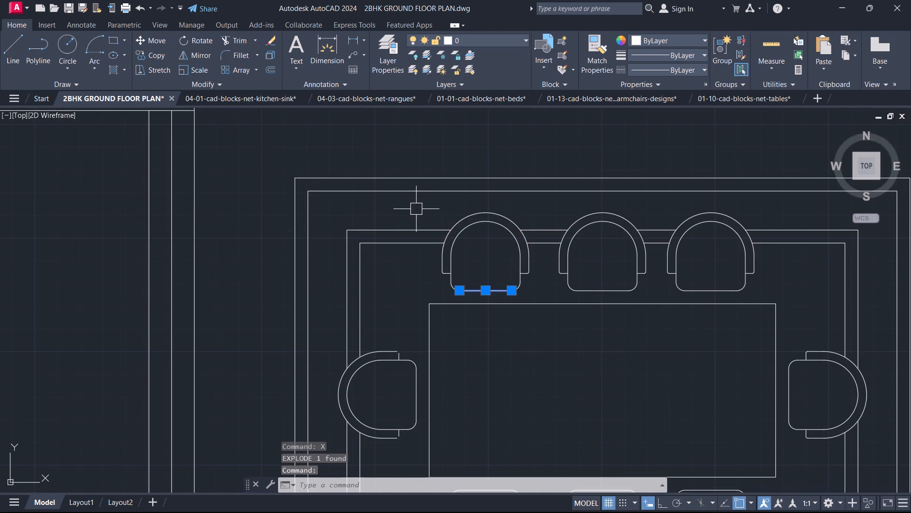
{"action": "left_click", "coordinate": [416, 209]}
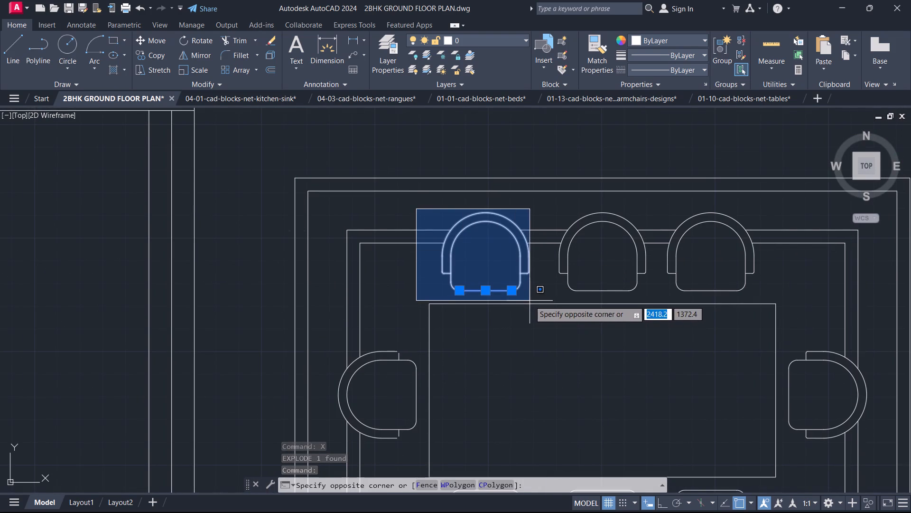
{"action": "left_click", "coordinate": [530, 301]}
{"action": "key", "text": "c"}
{"action": "type", "text": "O"}
{"action": "key", "text": "space"}
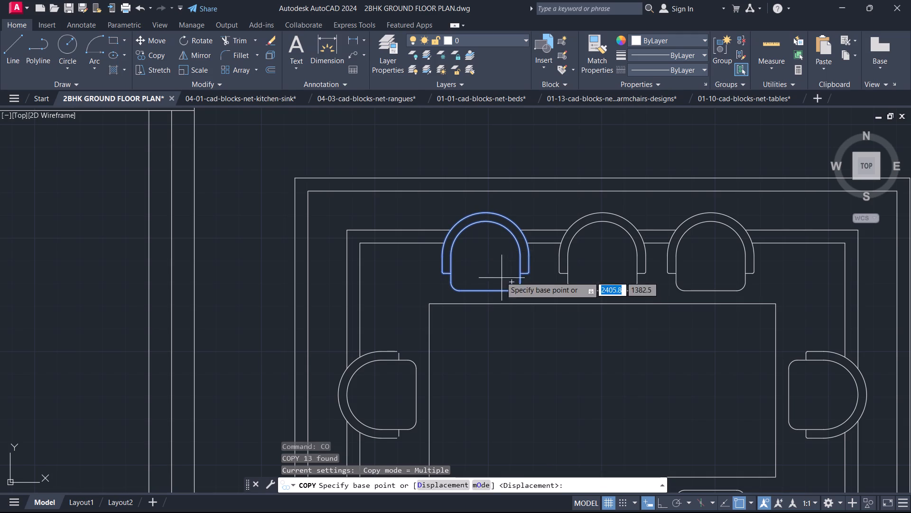
{"action": "left_click", "coordinate": [476, 233]}
{"action": "scroll", "coordinate": [487, 328], "scroll_direction": "down", "scroll_amount": 3}
{"action": "middle_click_drag", "start_coordinate": [485, 327], "coordinate": [476, 139]}
{"action": "middle_click_drag", "start_coordinate": [477, 301], "coordinate": [507, 118]}
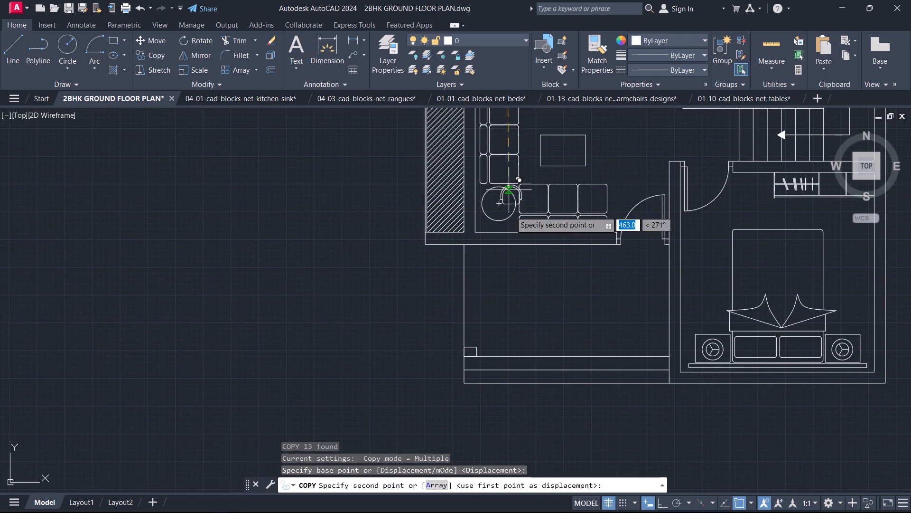
{"action": "scroll", "coordinate": [504, 273], "scroll_direction": "up", "scroll_amount": 2}
{"action": "left_click", "coordinate": [491, 252]}
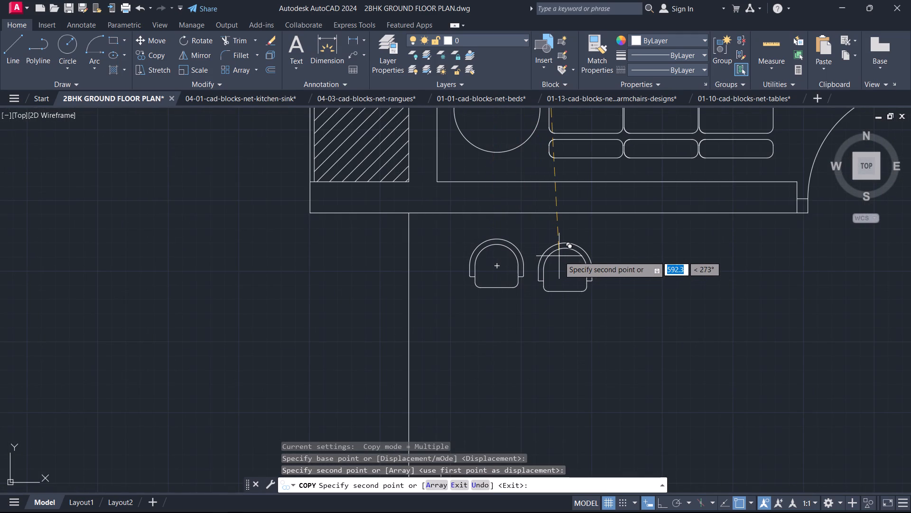
{"action": "left_click", "coordinate": [559, 255]}
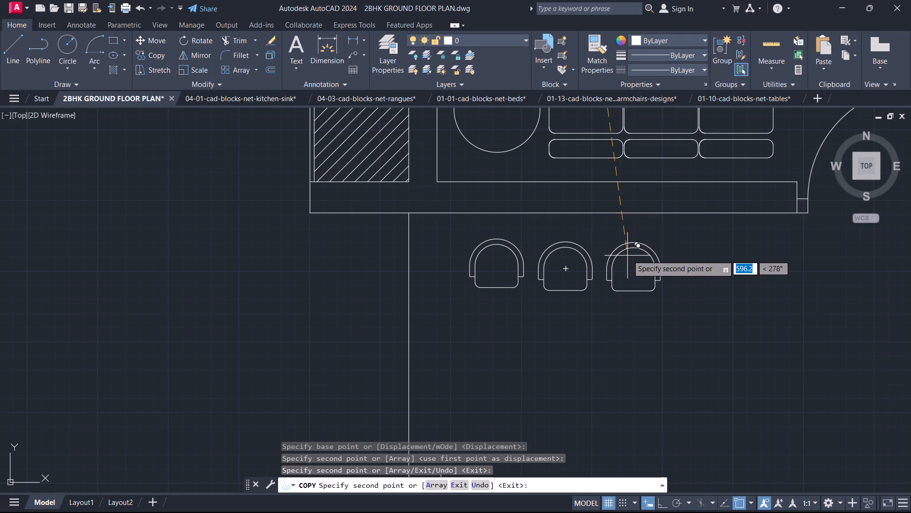
{"action": "left_click", "coordinate": [629, 255]}
{"action": "key", "text": "Escape"}
Delete the middle and right-hand chair copies below the living room, keeping only the leftmost one.
{"action": "scroll", "coordinate": [585, 295], "scroll_direction": "down", "scroll_amount": 1}
{"action": "middle_click_drag", "start_coordinate": [634, 311], "coordinate": [636, 279]}
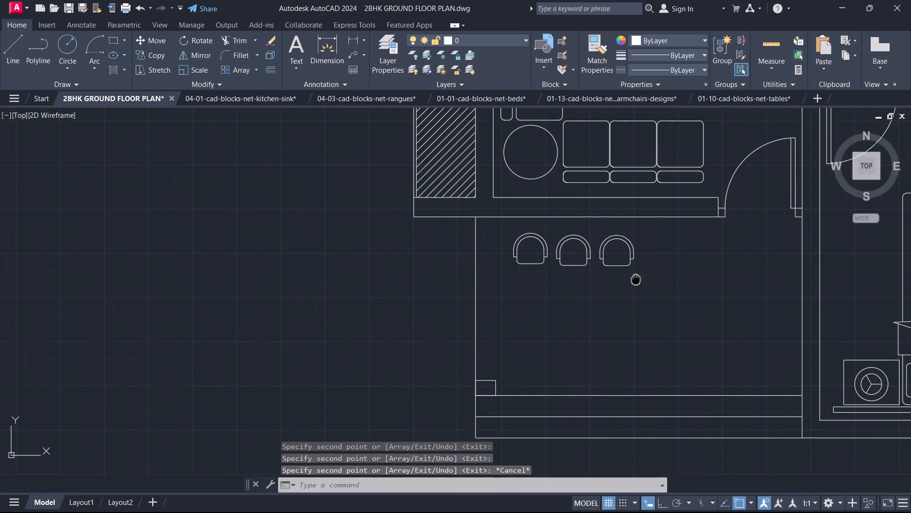
{"action": "middle_click_drag", "start_coordinate": [636, 279], "coordinate": [662, 248]}
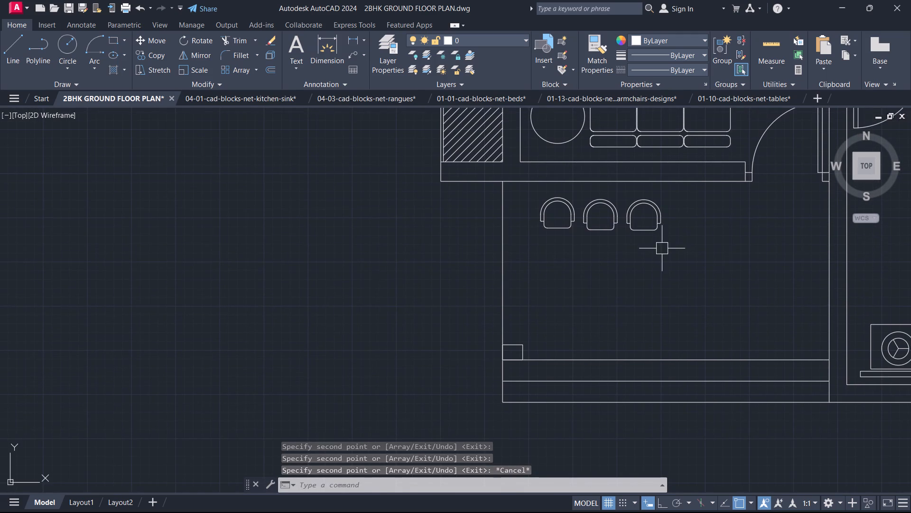
{"action": "left_click", "coordinate": [662, 247]}
{"action": "left_click", "coordinate": [583, 192]}
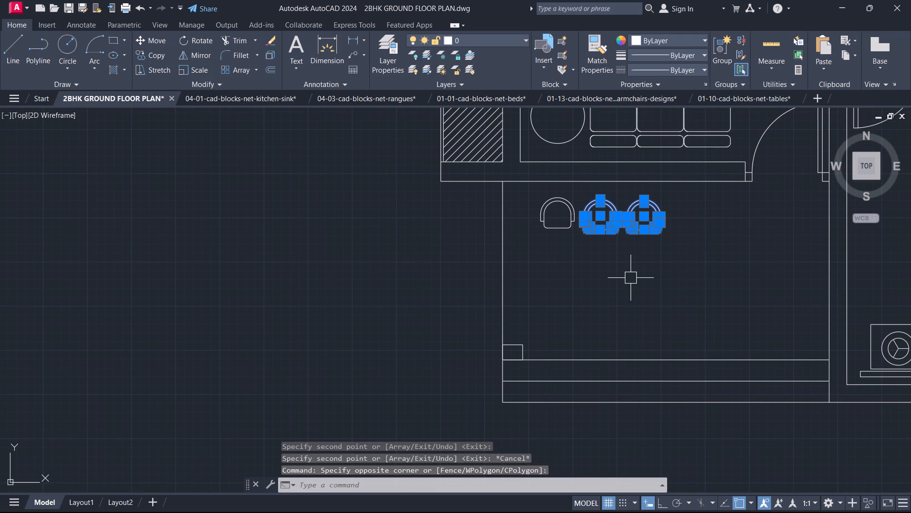
{"action": "key", "text": "Delete"}
Group all the exploded dining table, chair and rug objects into a single unnamed group.
{"action": "scroll", "coordinate": [636, 259], "scroll_direction": "down", "scroll_amount": 2}
{"action": "middle_click_drag", "start_coordinate": [636, 259], "coordinate": [603, 407]}
{"action": "scroll", "coordinate": [607, 251], "scroll_direction": "up", "scroll_amount": 1}
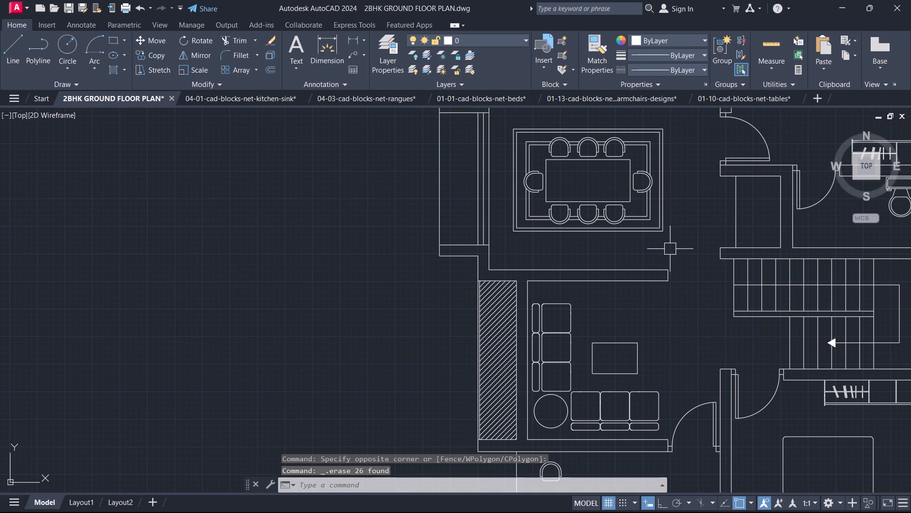
{"action": "left_click_drag", "start_coordinate": [671, 248], "coordinate": [665, 241]}
{"action": "left_click", "coordinate": [504, 121]}
{"action": "key", "text": "f"}
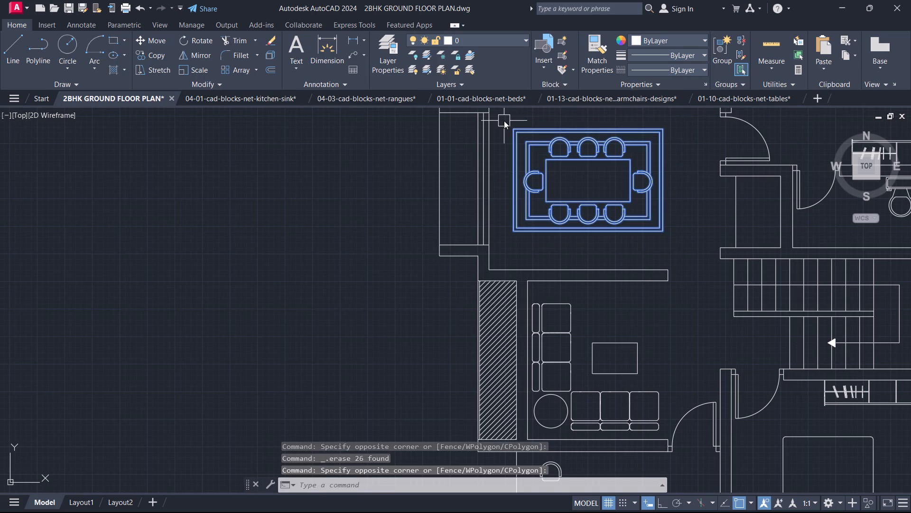
{"action": "key", "text": "Escape"}
{"action": "left_click_drag", "start_coordinate": [689, 248], "coordinate": [677, 240]}
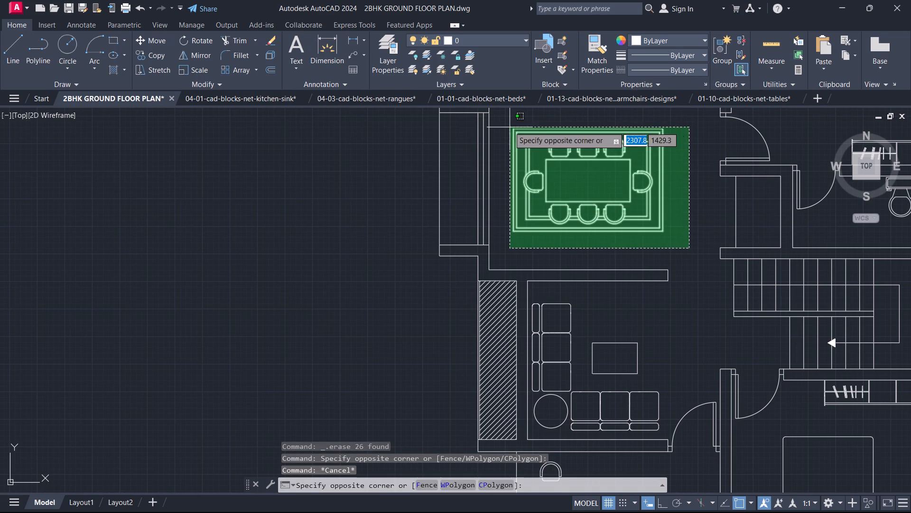
{"action": "left_click", "coordinate": [509, 127]}
{"action": "key", "text": "g"}
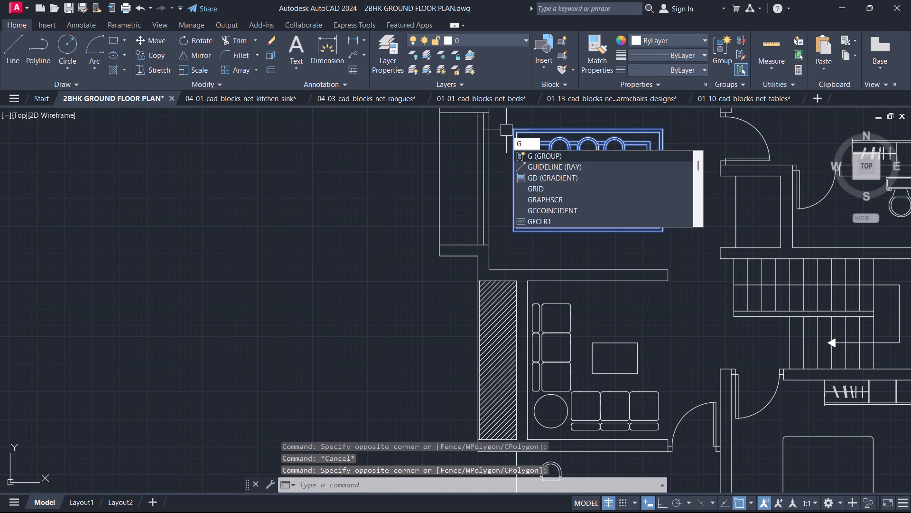
{"action": "left_click", "coordinate": [550, 156]}
{"action": "left_click", "coordinate": [546, 178]}
{"action": "key", "text": "Escape"}
Group the parts of the single chair below the living room wall into one object.
{"action": "scroll", "coordinate": [549, 222], "scroll_direction": "down", "scroll_amount": 1}
{"action": "middle_click_drag", "start_coordinate": [554, 237], "coordinate": [531, 132]}
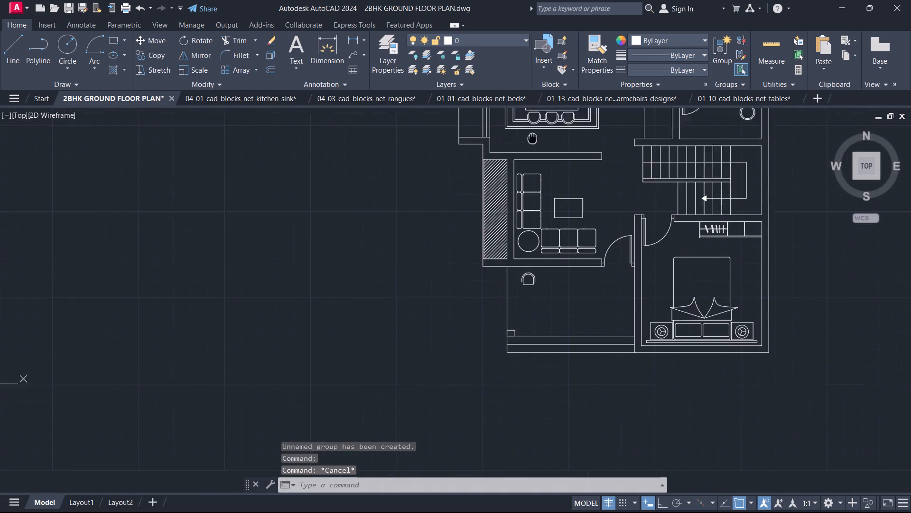
{"action": "middle_click_drag", "start_coordinate": [531, 132], "coordinate": [524, 103]}
{"action": "scroll", "coordinate": [522, 247], "scroll_direction": "up", "scroll_amount": 4}
{"action": "left_click_drag", "start_coordinate": [548, 287], "coordinate": [542, 278]}
{"action": "left_click", "coordinate": [438, 180]}
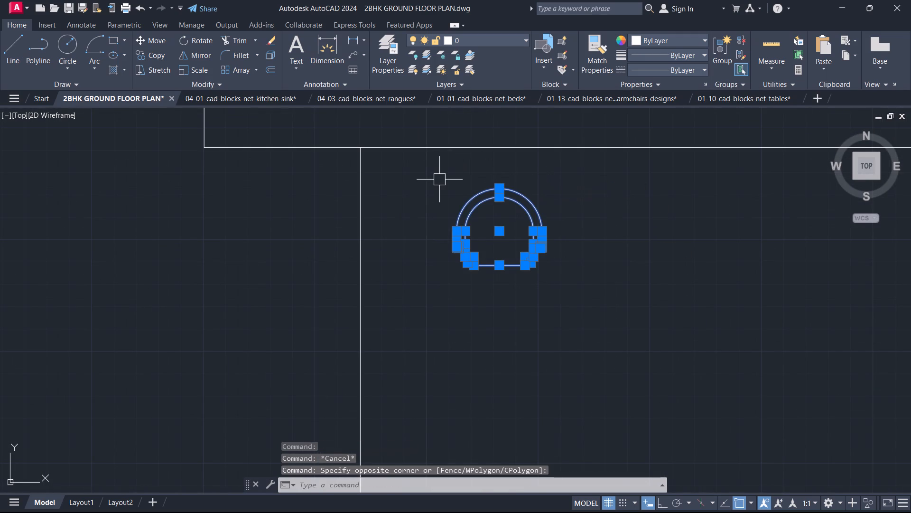
{"action": "type", "text": "G"}
{"action": "key", "text": "space"}
{"action": "left_click", "coordinate": [495, 194]}
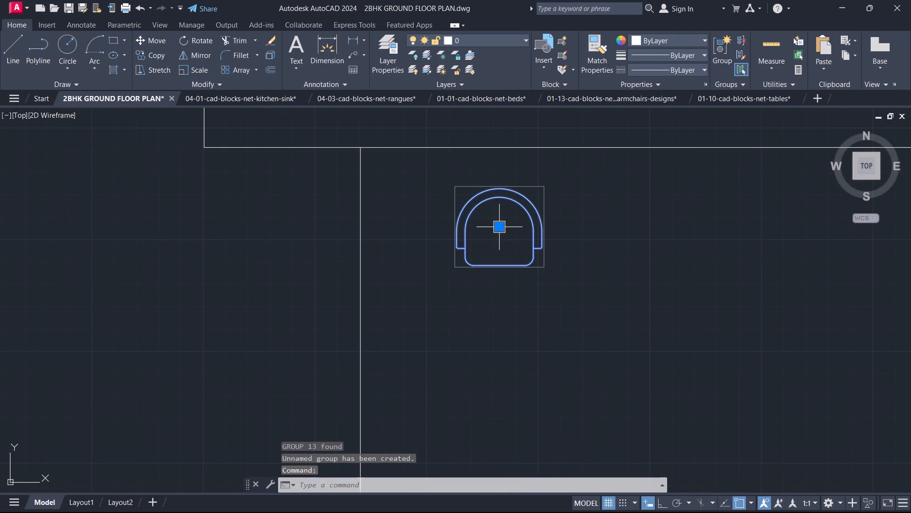
{"action": "left_click", "coordinate": [498, 222]}
{"action": "key", "text": "Escape"}
Copy the grouped chair as an array of 3 items in a horizontal row with Ortho on.
{"action": "left_click", "coordinate": [517, 222]}
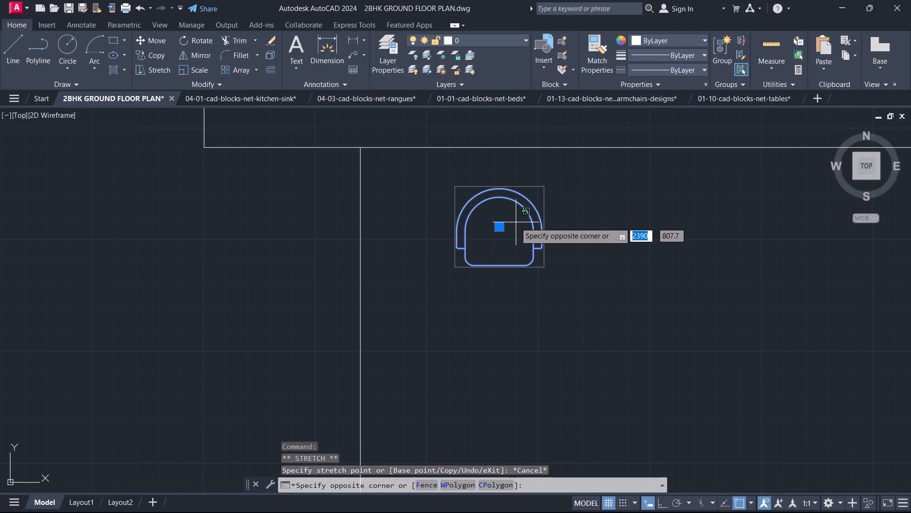
{"action": "type", "text": "CO"}
{"action": "key", "text": "space"}
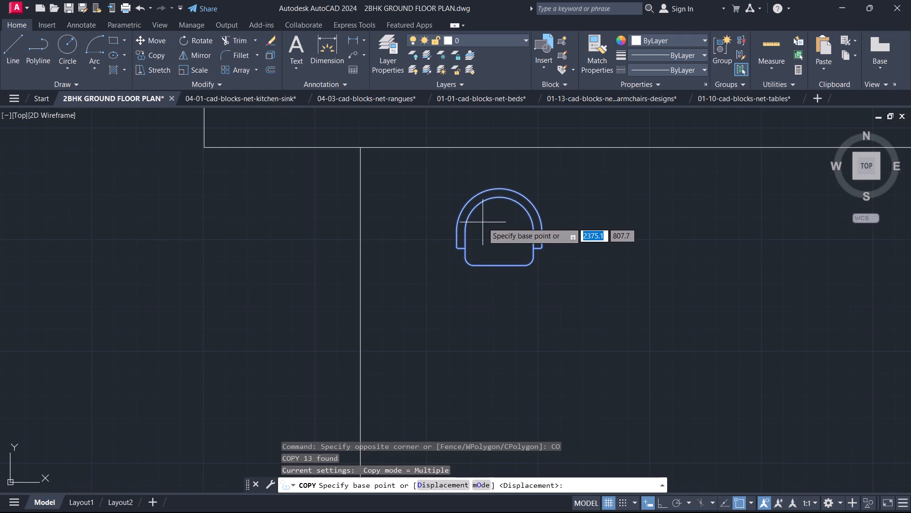
{"action": "left_click", "coordinate": [482, 222]}
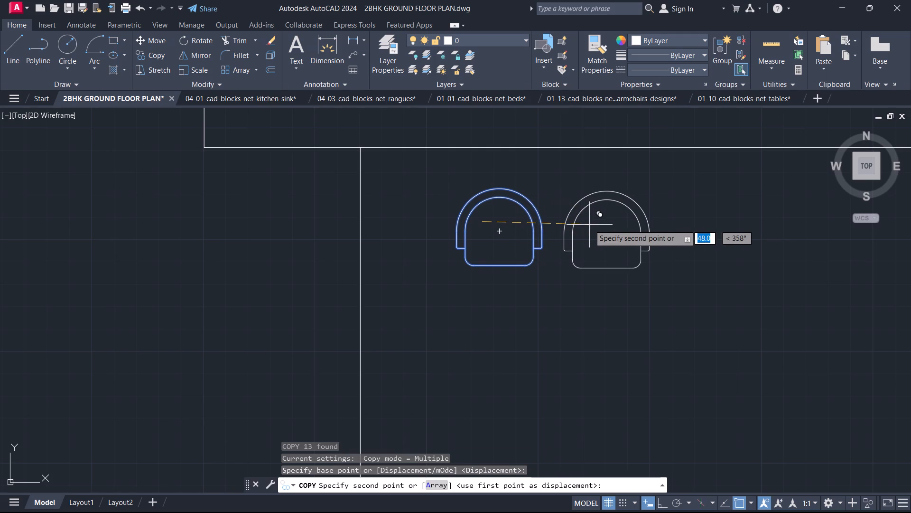
{"action": "key", "text": "F8"}
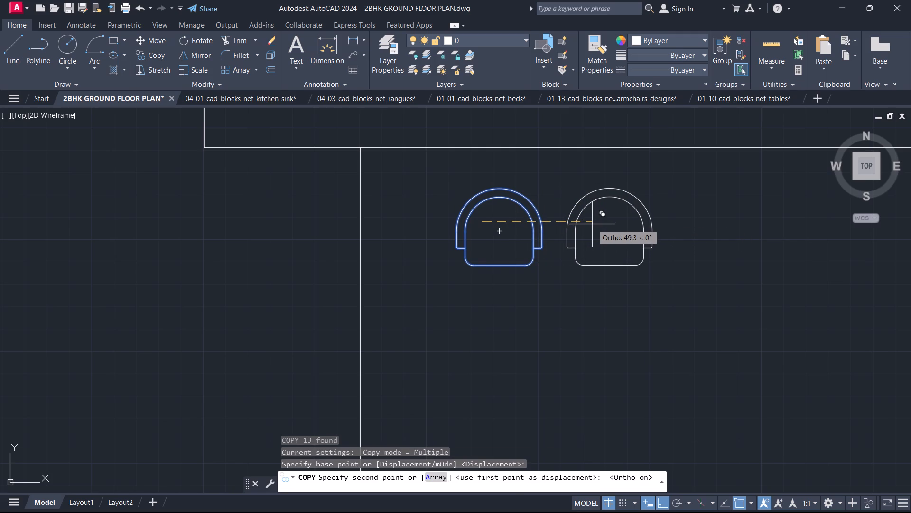
{"action": "type", "text": "A"}
{"action": "key", "text": "space"}
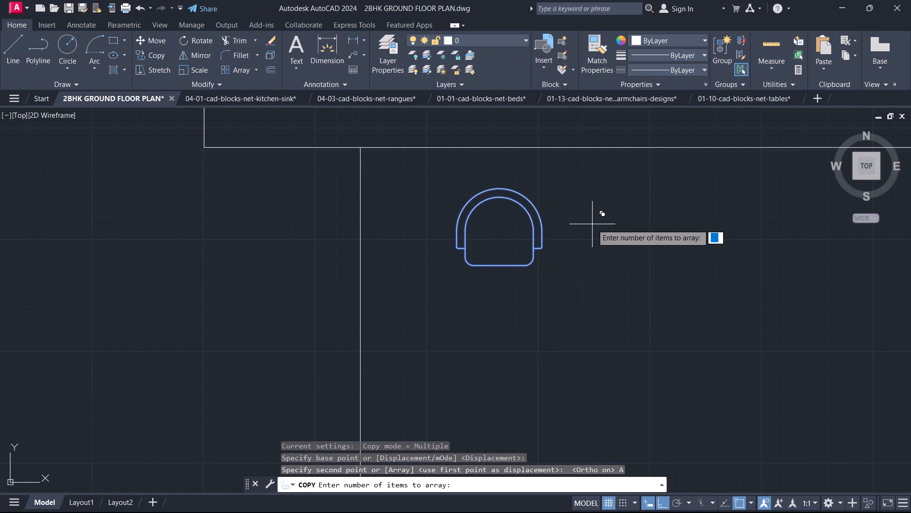
{"action": "key", "text": "3"}
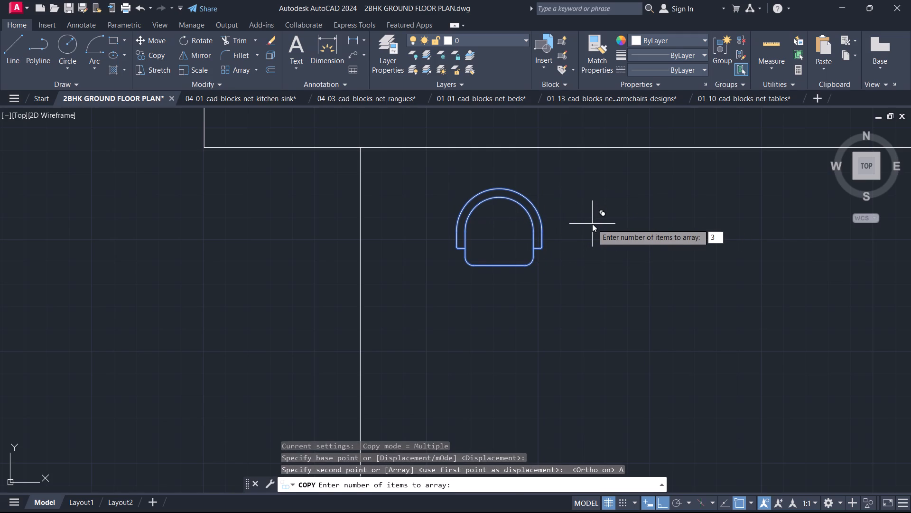
{"action": "key", "text": "Return"}
{"action": "scroll", "coordinate": [592, 224], "scroll_direction": "down", "scroll_amount": 3}
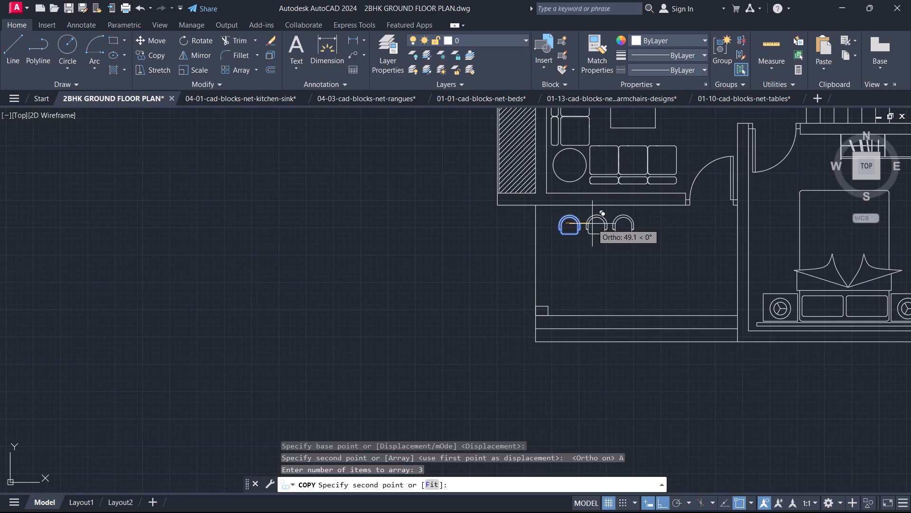
{"action": "left_click", "coordinate": [599, 225]}
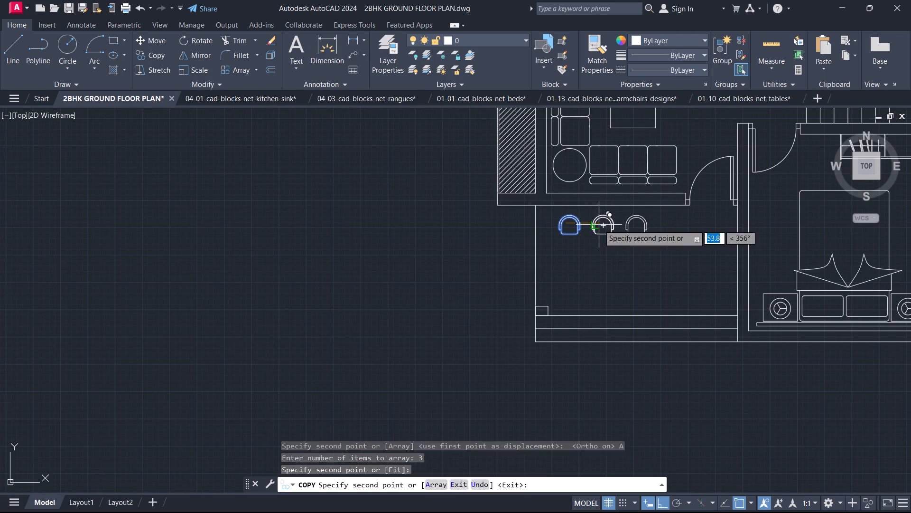
{"action": "key", "text": "Escape"}
Scale up the row of three chairs below the living room wall, using a base point just below the leftmost chair.
{"action": "middle_click_drag", "start_coordinate": [634, 282], "coordinate": [621, 224]}
{"action": "scroll", "coordinate": [621, 224], "scroll_direction": "down", "scroll_amount": 1}
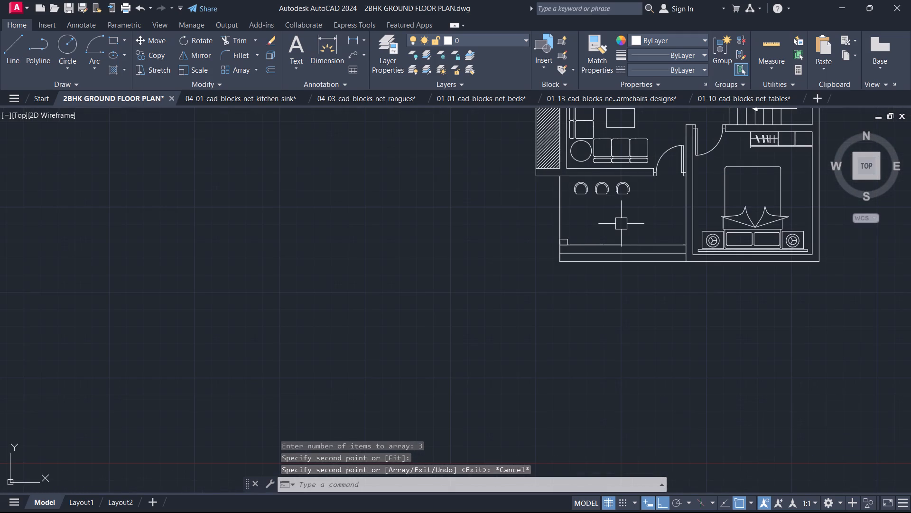
{"action": "scroll", "coordinate": [621, 224], "scroll_direction": "down", "scroll_amount": 1}
{"action": "middle_click_drag", "start_coordinate": [621, 224], "coordinate": [602, 294]}
{"action": "scroll", "coordinate": [595, 280], "scroll_direction": "up", "scroll_amount": 2}
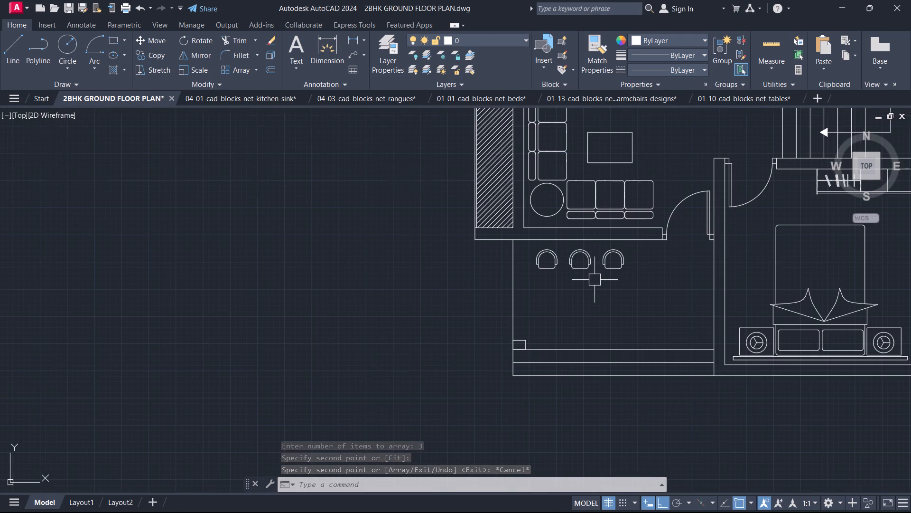
{"action": "left_click", "coordinate": [633, 277]}
{"action": "left_click", "coordinate": [534, 259]}
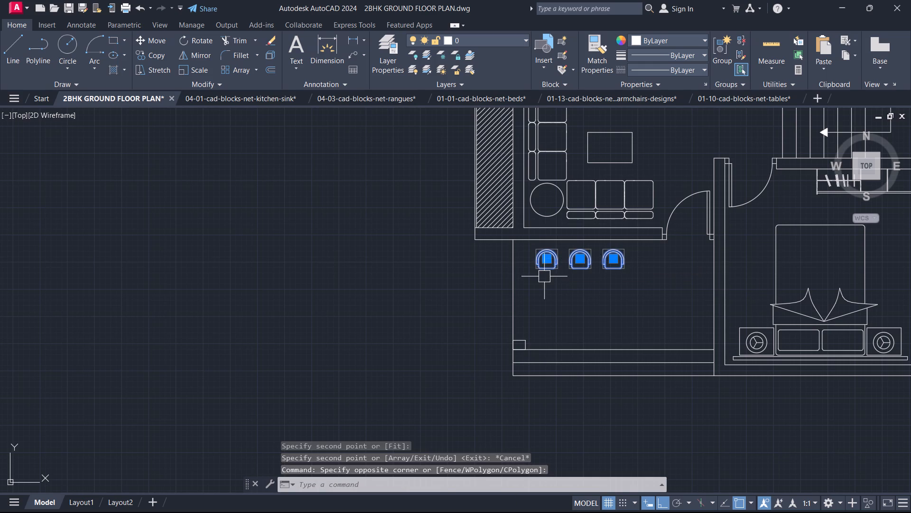
{"action": "type", "text": "SC"}
{"action": "key", "text": "space"}
{"action": "left_click", "coordinate": [547, 281]}
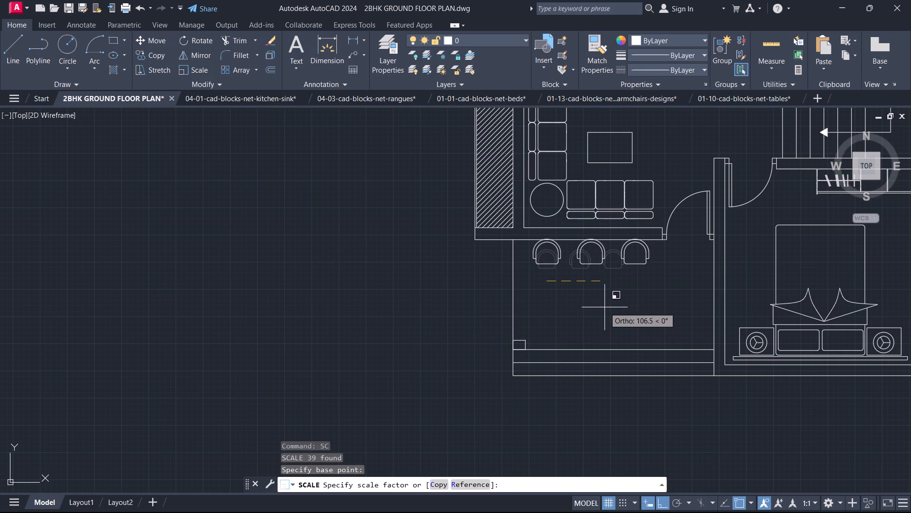
{"action": "left_click", "coordinate": [604, 307]}
{"action": "key", "text": "Escape"}
Move the three enlarged chairs straight down a little, leaving a gap between them and the living room wall.
{"action": "left_click", "coordinate": [650, 274]}
{"action": "left_click", "coordinate": [536, 262]}
{"action": "type", "text": "M"}
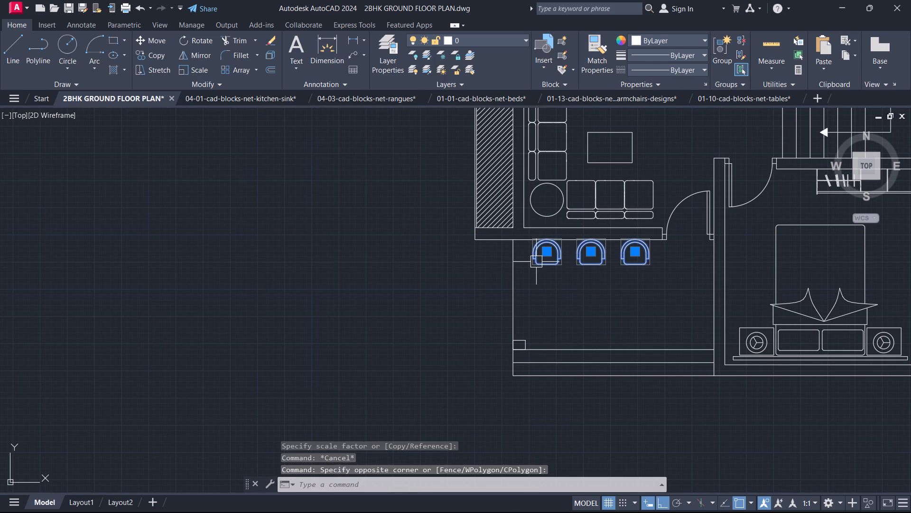
{"action": "key", "text": "space"}
{"action": "left_click", "coordinate": [536, 262]}
{"action": "left_click", "coordinate": [537, 275]}
{"action": "key", "text": "Escape"}
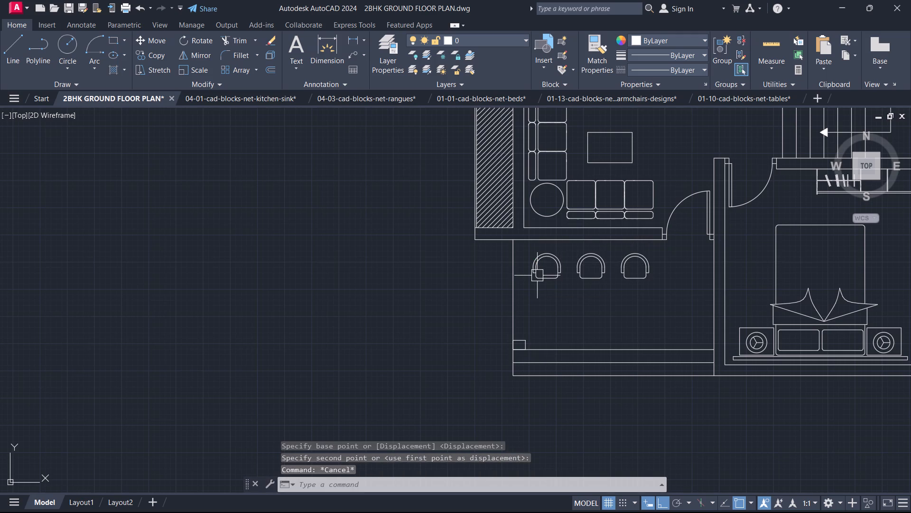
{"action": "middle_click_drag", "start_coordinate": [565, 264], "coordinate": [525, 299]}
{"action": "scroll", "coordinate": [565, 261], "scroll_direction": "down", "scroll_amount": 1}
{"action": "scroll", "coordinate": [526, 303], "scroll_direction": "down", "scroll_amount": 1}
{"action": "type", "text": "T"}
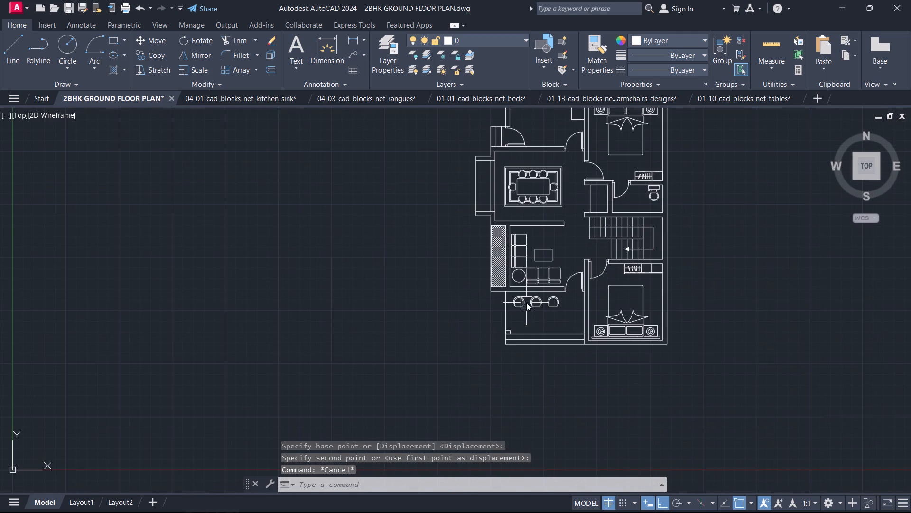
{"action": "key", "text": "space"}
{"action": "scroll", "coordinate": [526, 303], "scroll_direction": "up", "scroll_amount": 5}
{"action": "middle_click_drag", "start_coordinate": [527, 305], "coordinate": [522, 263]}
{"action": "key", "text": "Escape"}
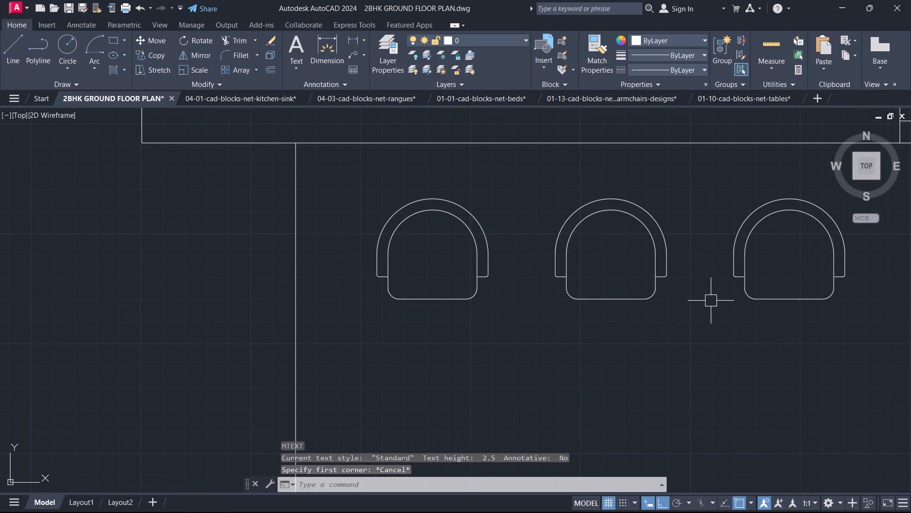
Add a two-line multiline text label reading "SIT-OUT" and "390X300" in the open area below the three chairs.
{"action": "scroll", "coordinate": [598, 332], "scroll_direction": "down", "scroll_amount": 2}
{"action": "middle_click_drag", "start_coordinate": [587, 317], "coordinate": [587, 225]}
{"action": "key", "text": "t"}
{"action": "key", "text": "space"}
{"action": "left_click", "coordinate": [547, 282]}
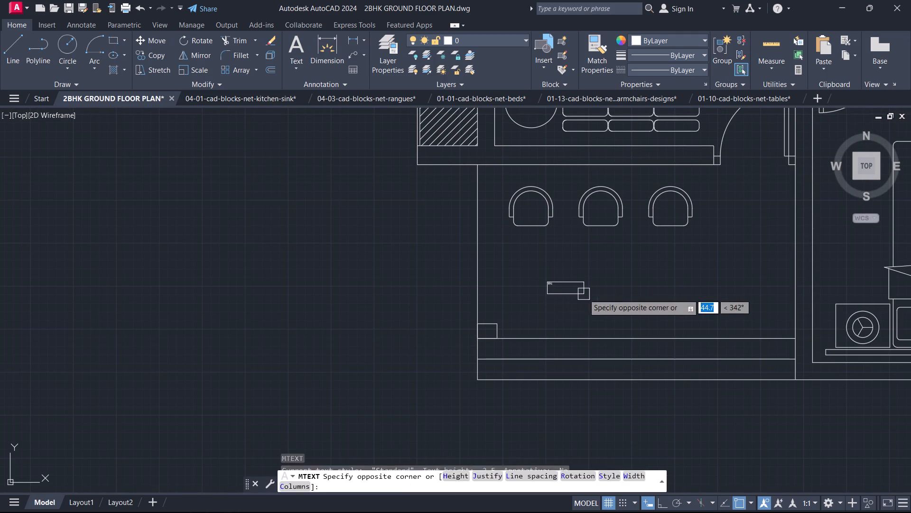
{"action": "left_click", "coordinate": [619, 295]}
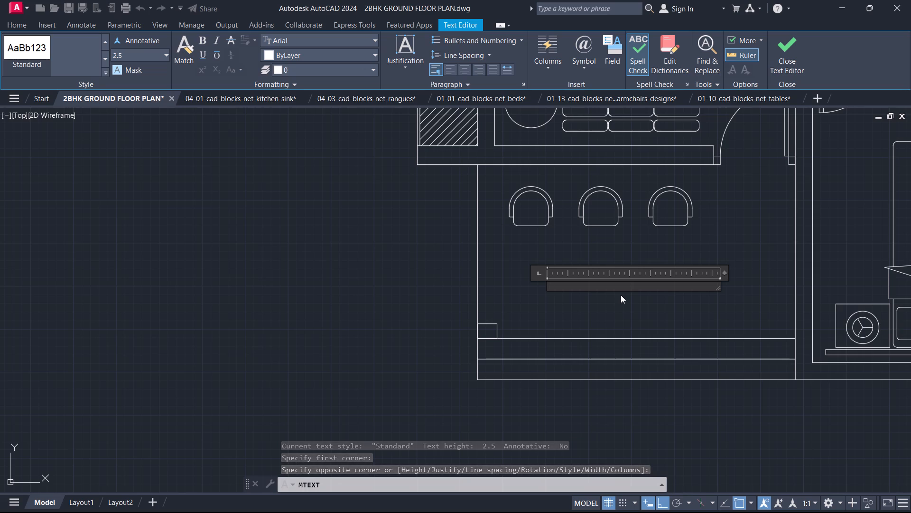
{"action": "type", "text": "SIT"}
{"action": "type", "text": "-OUT"}
{"action": "key", "text": "4"}
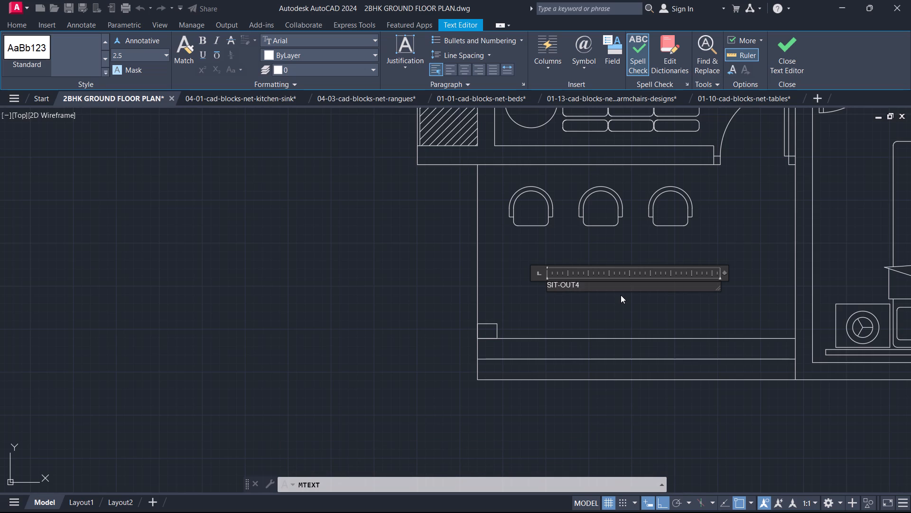
{"action": "key", "text": "BackSpace"}
{"action": "key", "text": "Return"}
{"action": "type", "text": "390"}
{"action": "type", "text": "X300"}
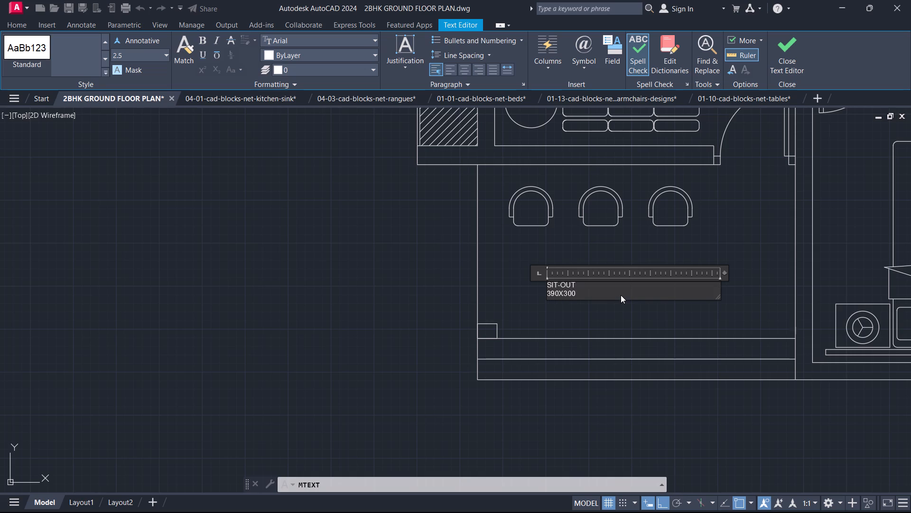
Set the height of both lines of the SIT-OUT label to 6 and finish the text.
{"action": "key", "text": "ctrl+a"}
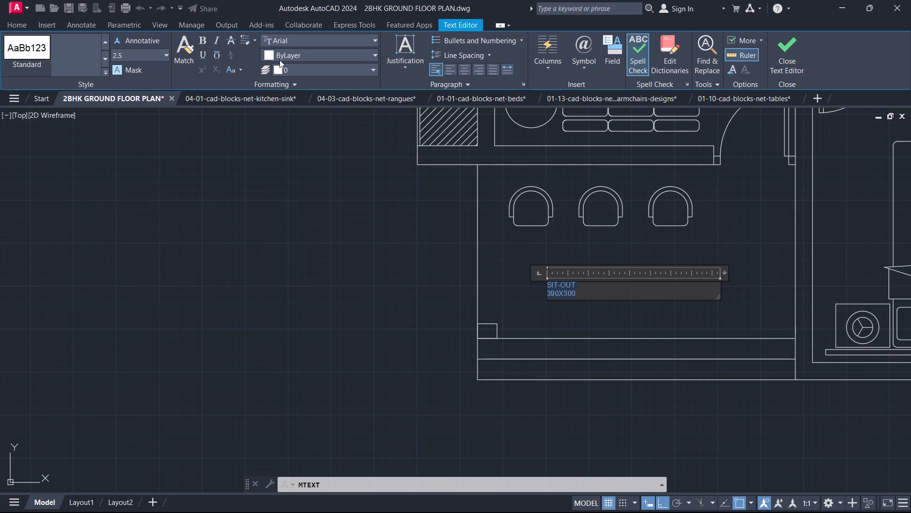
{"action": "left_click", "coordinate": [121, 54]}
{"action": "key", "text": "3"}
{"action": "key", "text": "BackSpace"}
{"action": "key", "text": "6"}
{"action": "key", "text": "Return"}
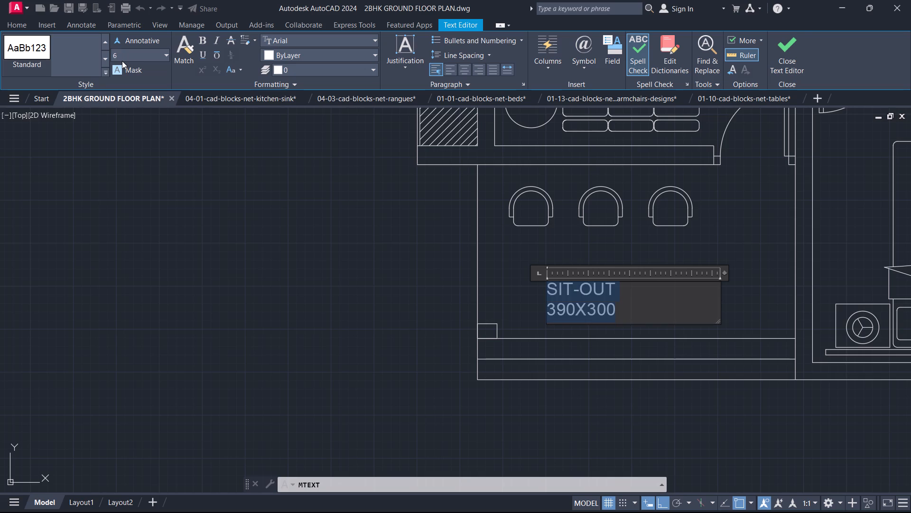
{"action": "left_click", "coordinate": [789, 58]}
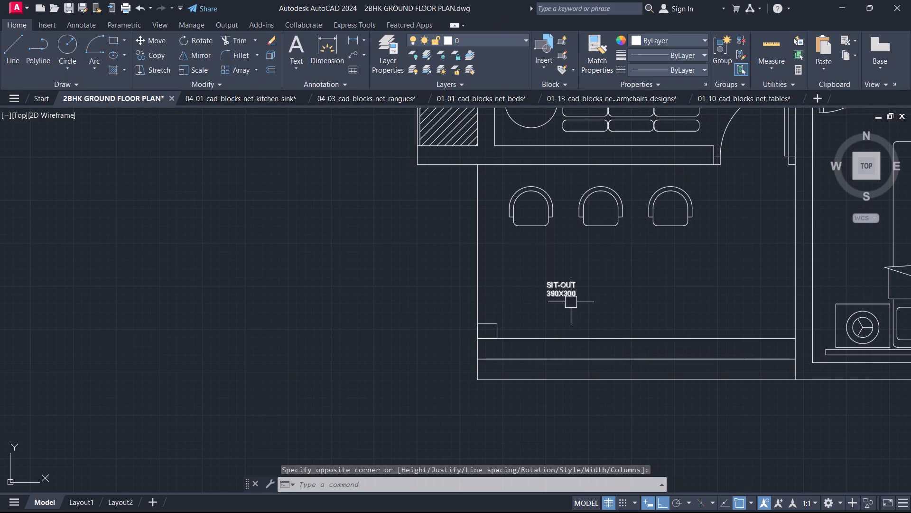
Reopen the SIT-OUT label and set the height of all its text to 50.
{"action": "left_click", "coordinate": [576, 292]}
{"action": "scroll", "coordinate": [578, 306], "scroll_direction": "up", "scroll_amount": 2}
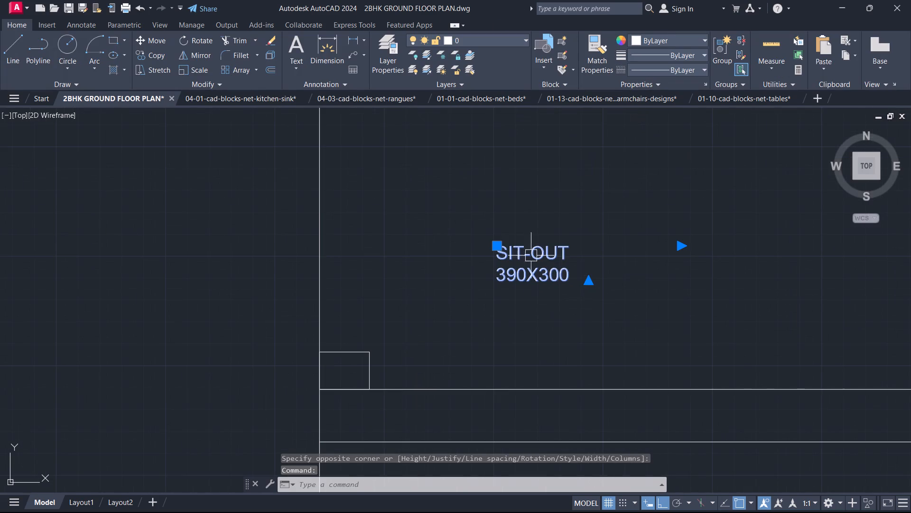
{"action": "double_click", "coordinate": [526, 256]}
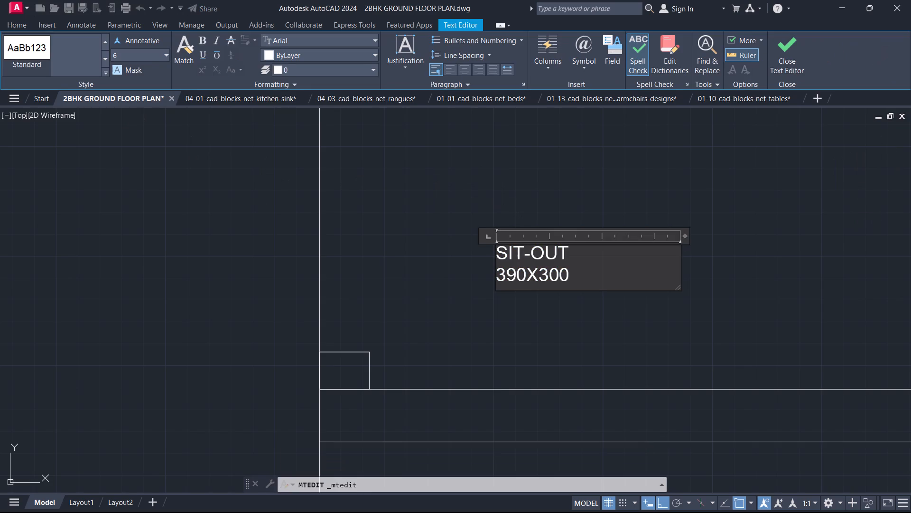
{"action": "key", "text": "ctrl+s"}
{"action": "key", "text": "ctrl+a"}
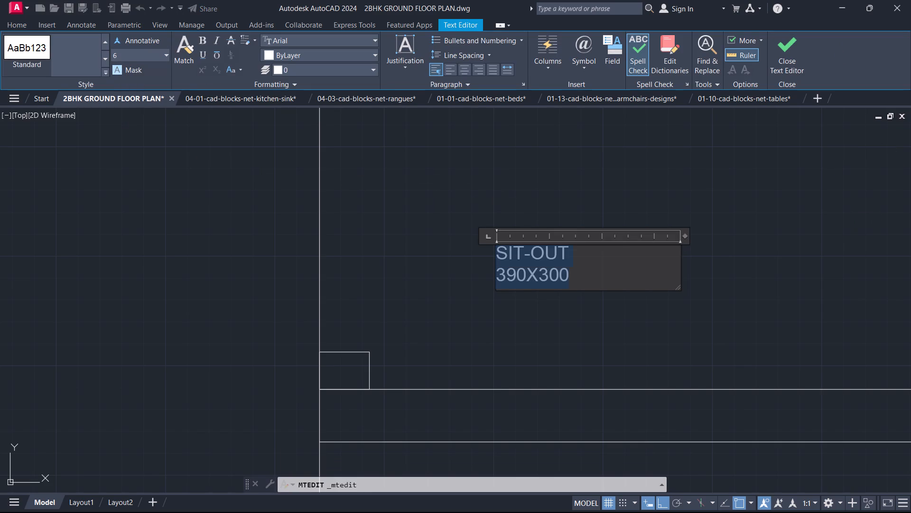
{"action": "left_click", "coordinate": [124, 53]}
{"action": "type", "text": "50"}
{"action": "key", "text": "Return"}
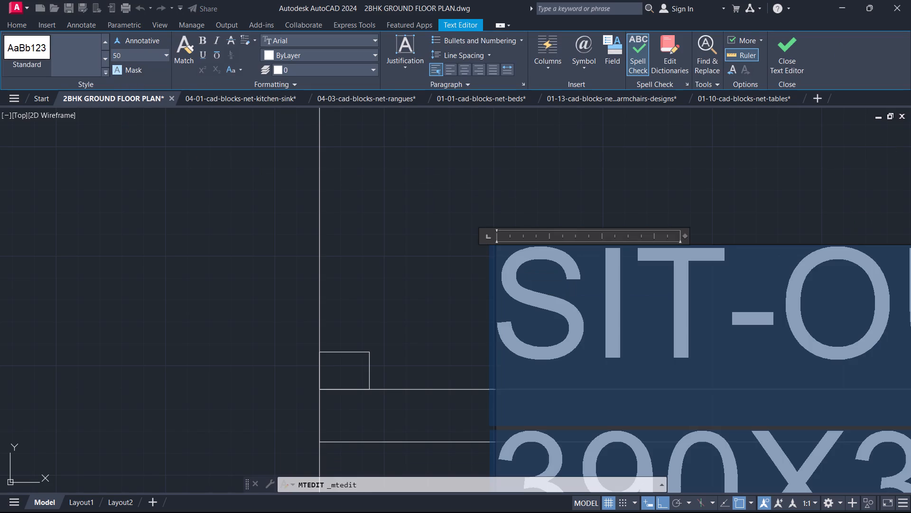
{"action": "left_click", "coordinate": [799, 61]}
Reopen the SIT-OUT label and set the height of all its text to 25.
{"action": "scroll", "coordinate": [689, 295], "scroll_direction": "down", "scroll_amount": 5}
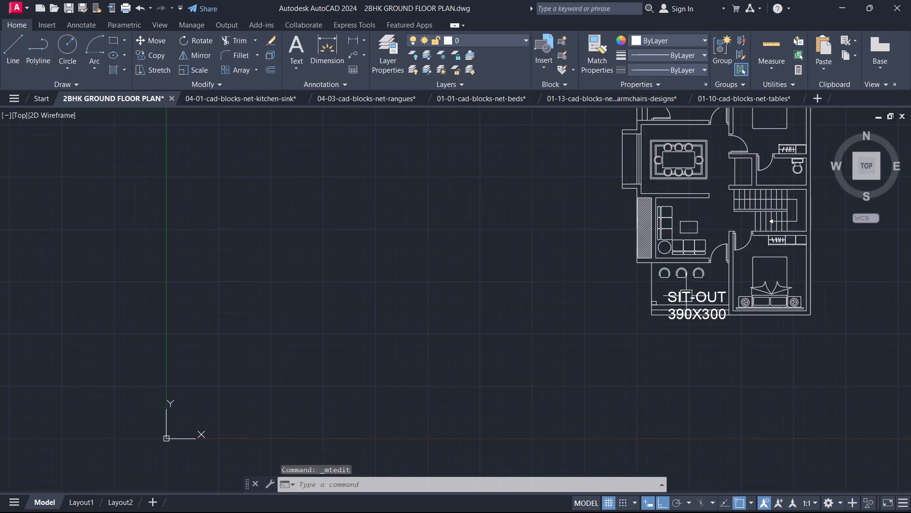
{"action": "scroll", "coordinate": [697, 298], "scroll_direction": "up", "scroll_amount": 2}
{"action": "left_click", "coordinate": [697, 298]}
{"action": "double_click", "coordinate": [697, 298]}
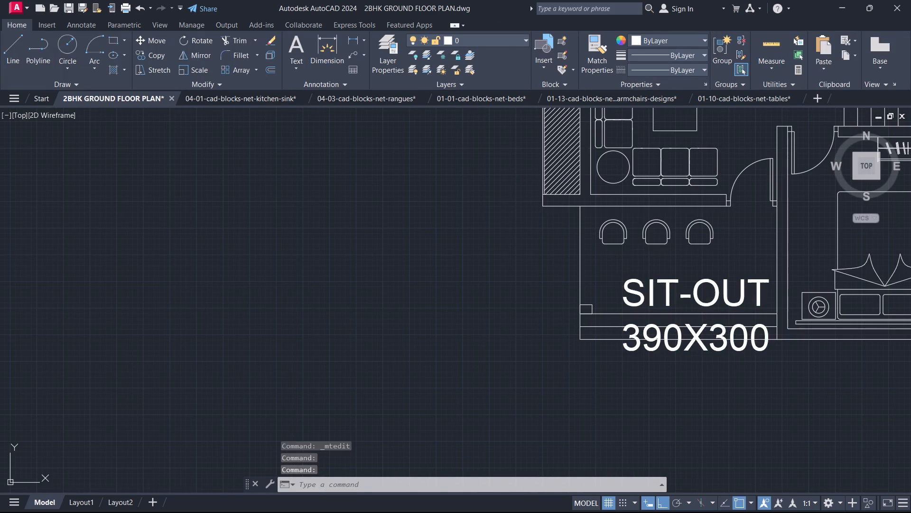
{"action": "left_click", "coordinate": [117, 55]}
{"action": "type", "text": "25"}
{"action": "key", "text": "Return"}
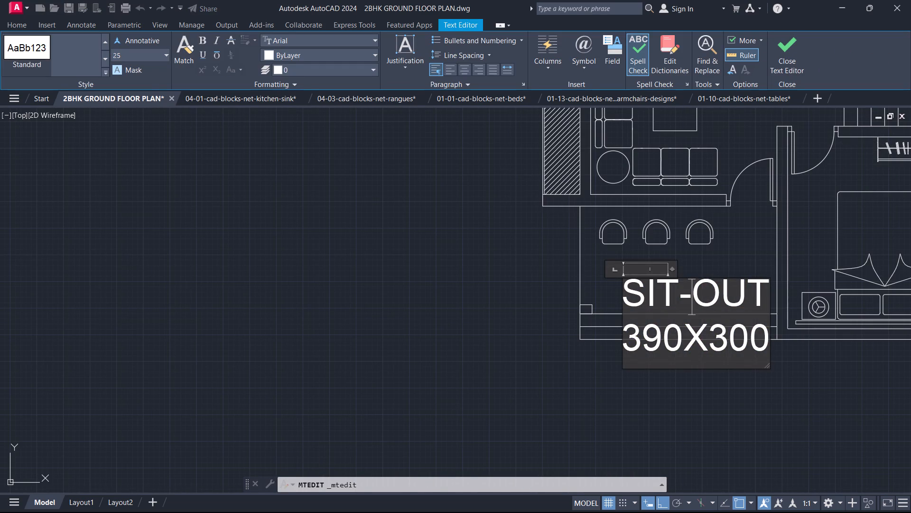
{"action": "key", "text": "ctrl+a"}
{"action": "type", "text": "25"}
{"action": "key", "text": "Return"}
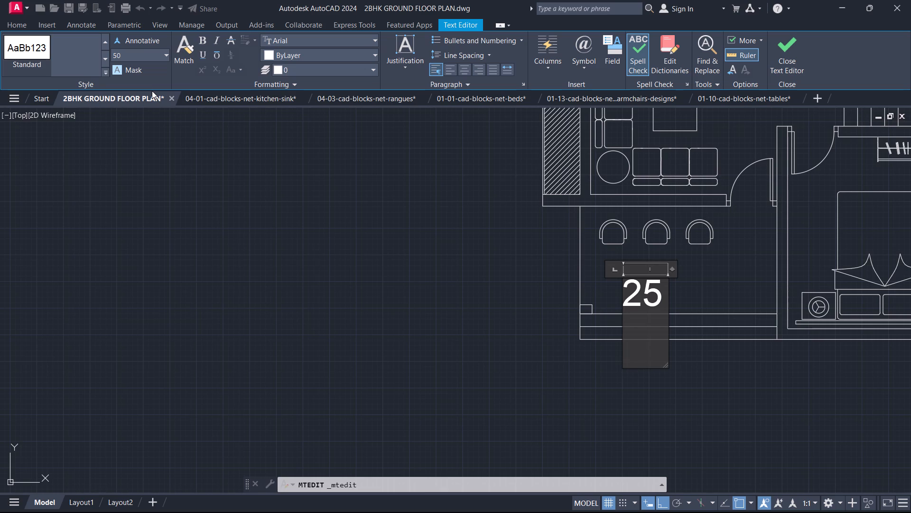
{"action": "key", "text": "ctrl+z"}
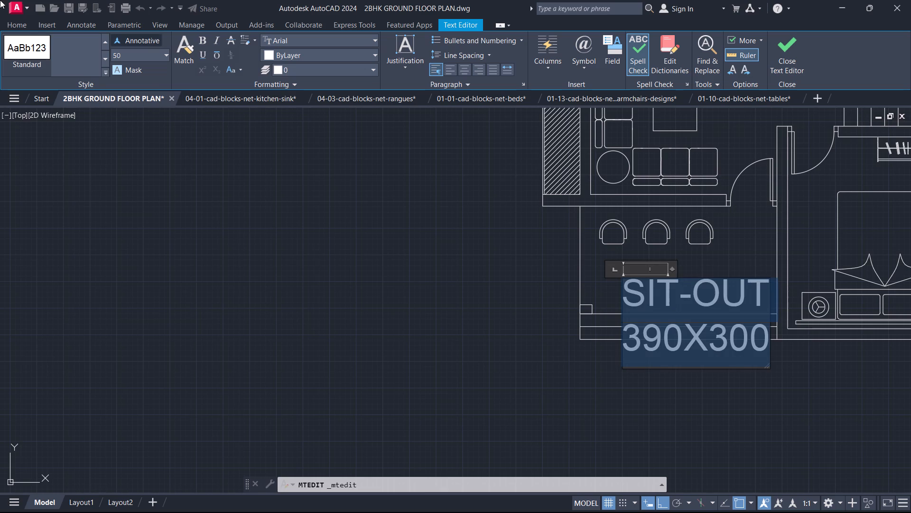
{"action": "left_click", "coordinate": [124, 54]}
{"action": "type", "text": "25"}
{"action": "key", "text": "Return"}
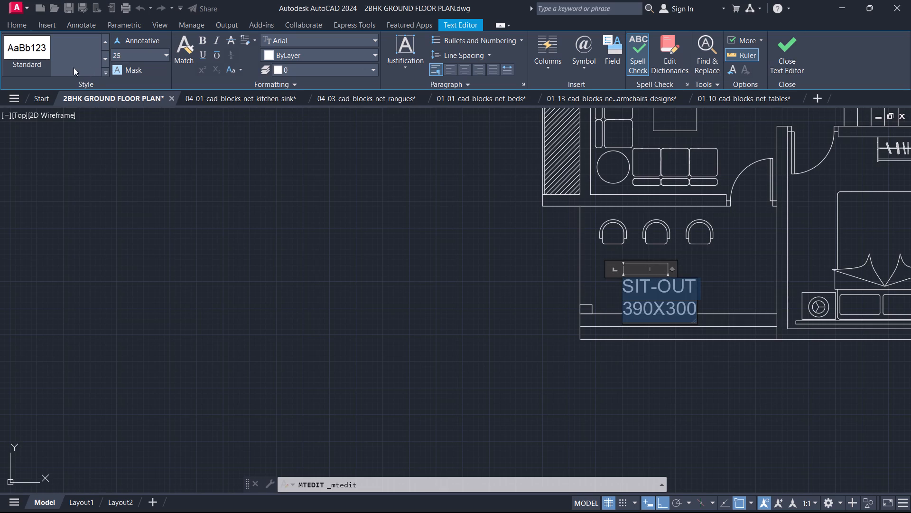
Set the SIT-OUT label's text height to 20 and finish editing it.
{"action": "left_click", "coordinate": [125, 57]}
{"action": "type", "text": "20"}
{"action": "key", "text": "Return"}
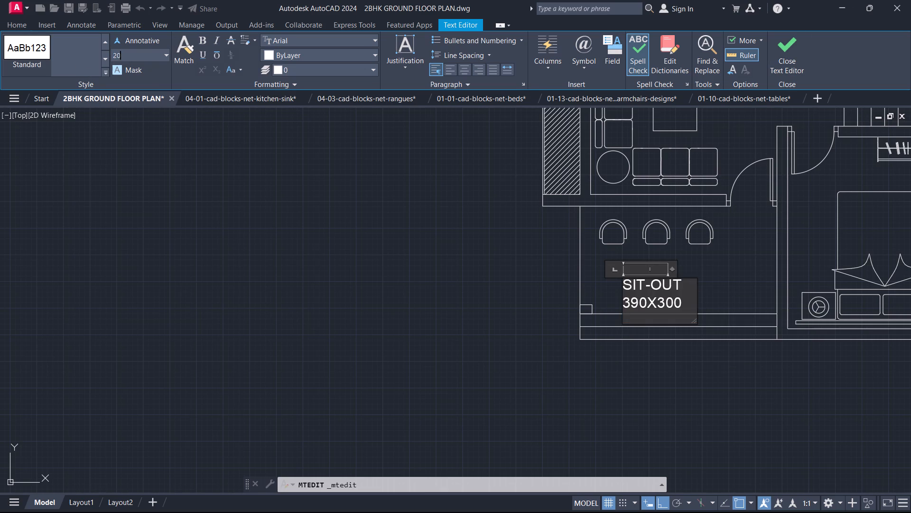
{"action": "left_click", "coordinate": [791, 65]}
Move the SIT-OUT label straight up so that it sits just below the row of chairs.
{"action": "left_click", "coordinate": [668, 280]}
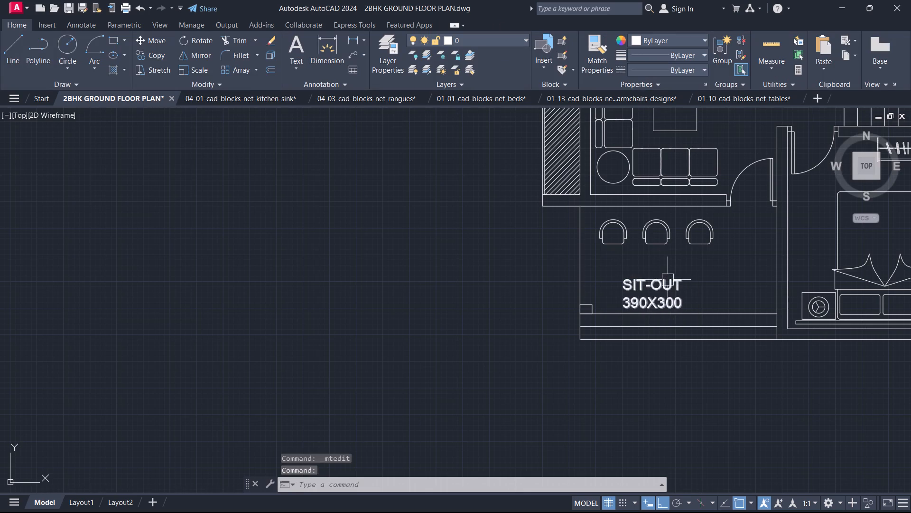
{"action": "key", "text": "m"}
{"action": "key", "text": "space"}
{"action": "left_click", "coordinate": [659, 296]}
{"action": "scroll", "coordinate": [669, 277], "scroll_direction": "up", "scroll_amount": 3}
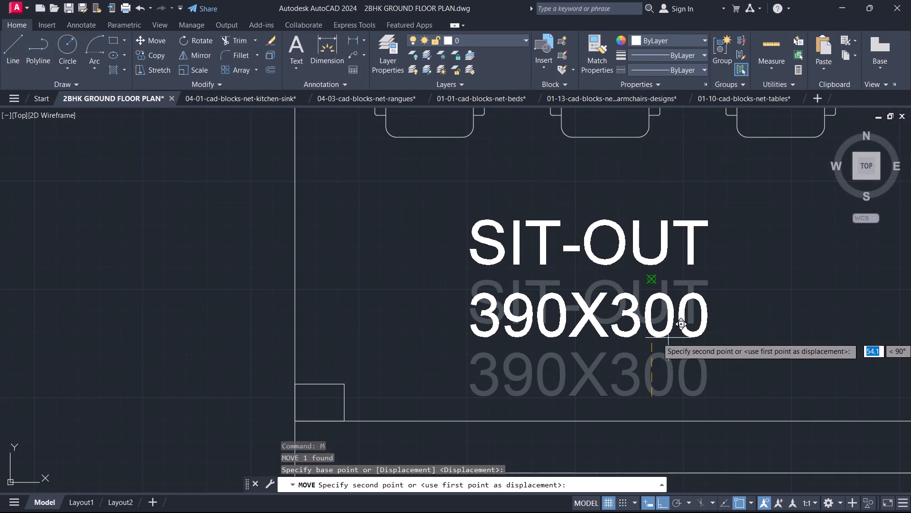
{"action": "left_click", "coordinate": [669, 335]}
{"action": "key", "text": "Escape"}
{"action": "scroll", "coordinate": [669, 335], "scroll_direction": "down", "scroll_amount": 4}
{"action": "scroll", "coordinate": [688, 302], "scroll_direction": "up", "scroll_amount": 3}
{"action": "middle_click_drag", "start_coordinate": [688, 302], "coordinate": [621, 350]}
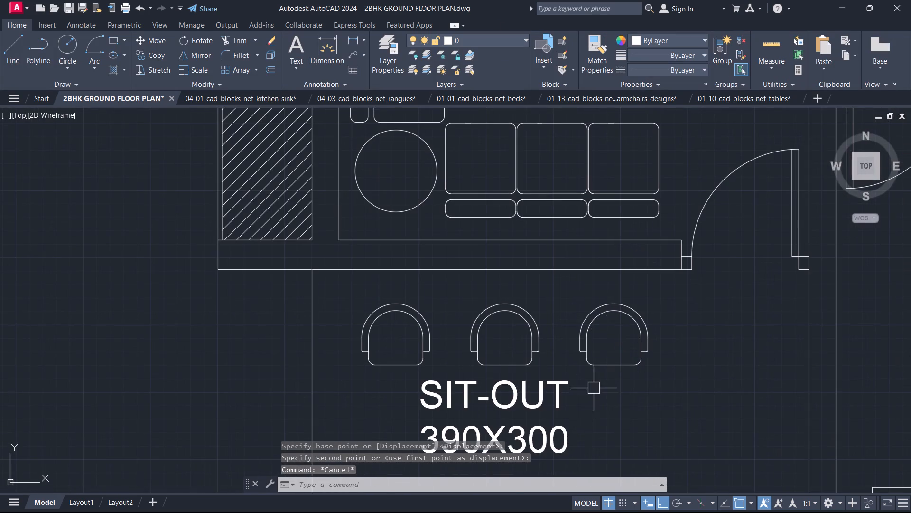
Move the SIT-OUT label down and about 20 units to the right, below the chairs, with object snap and ortho off.
{"action": "left_click", "coordinate": [589, 390]}
{"action": "left_click", "coordinate": [544, 394]}
{"action": "type", "text": "M"}
{"action": "key", "text": "space"}
{"action": "left_click", "coordinate": [544, 394]}
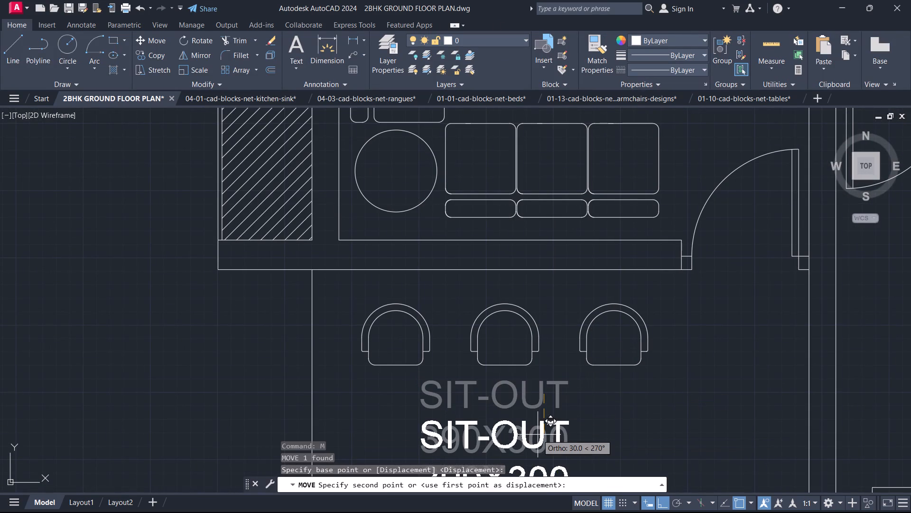
{"action": "key", "text": "F3"}
{"action": "key", "text": "F8"}
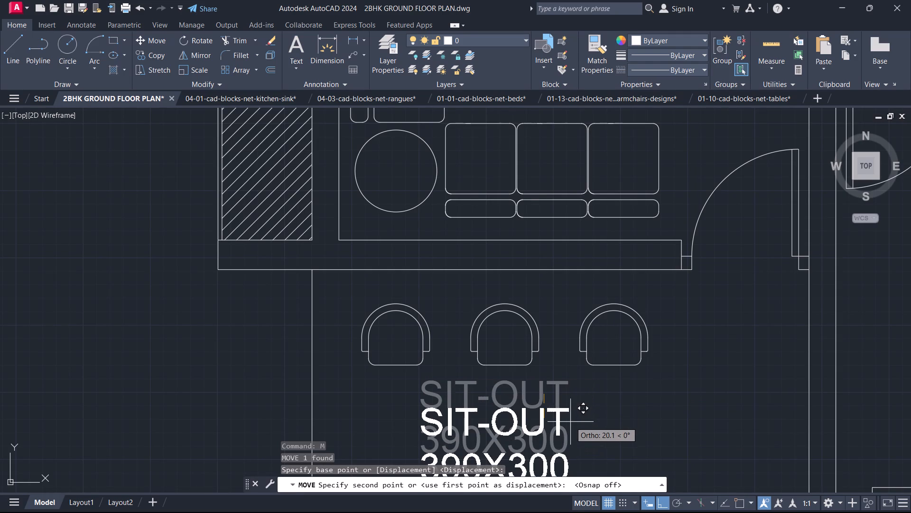
{"action": "left_click", "coordinate": [570, 420]}
{"action": "key", "text": "Escape"}
Add a multiline text label reading LIVING with 370X480 on the second line, above the living room's coffee table.
{"action": "scroll", "coordinate": [579, 412], "scroll_direction": "down", "scroll_amount": 3}
{"action": "middle_click_drag", "start_coordinate": [593, 384], "coordinate": [531, 338]}
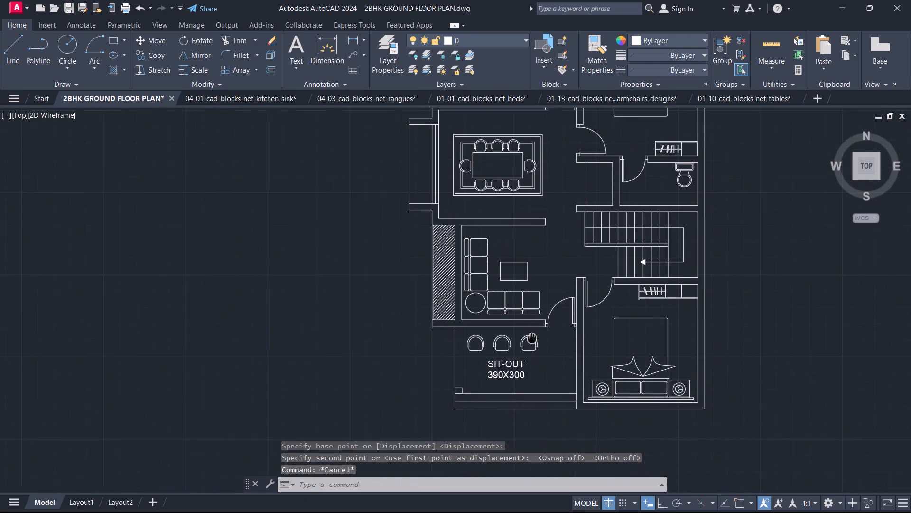
{"action": "middle_click_drag", "start_coordinate": [531, 338], "coordinate": [521, 373]}
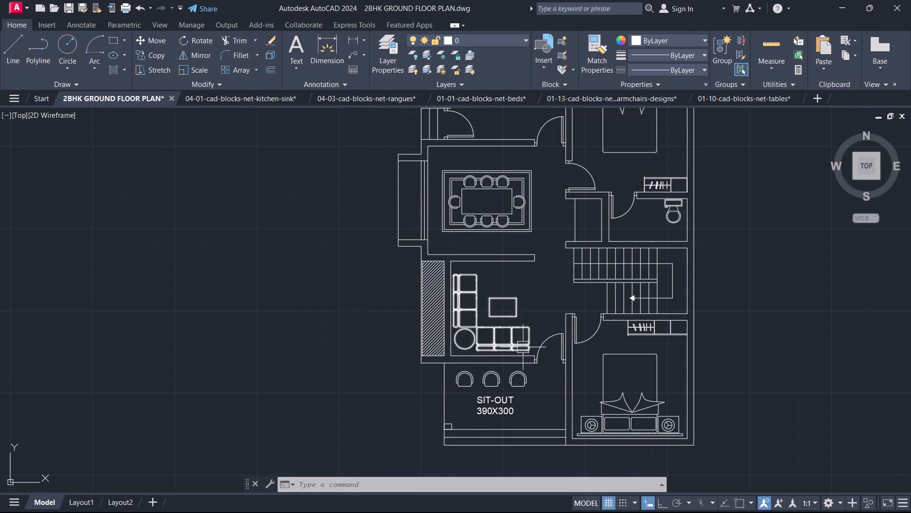
{"action": "scroll", "coordinate": [525, 297], "scroll_direction": "up", "scroll_amount": 2}
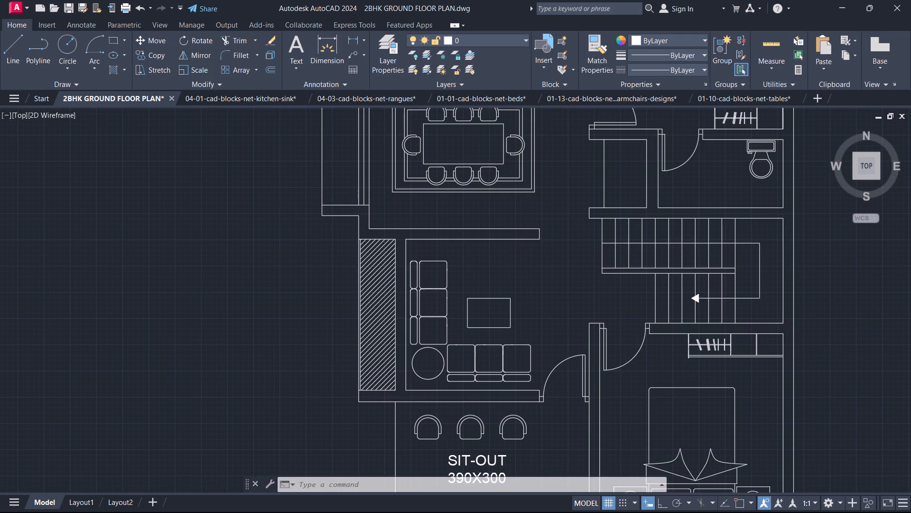
{"action": "type", "text": "T"}
{"action": "key", "text": "space"}
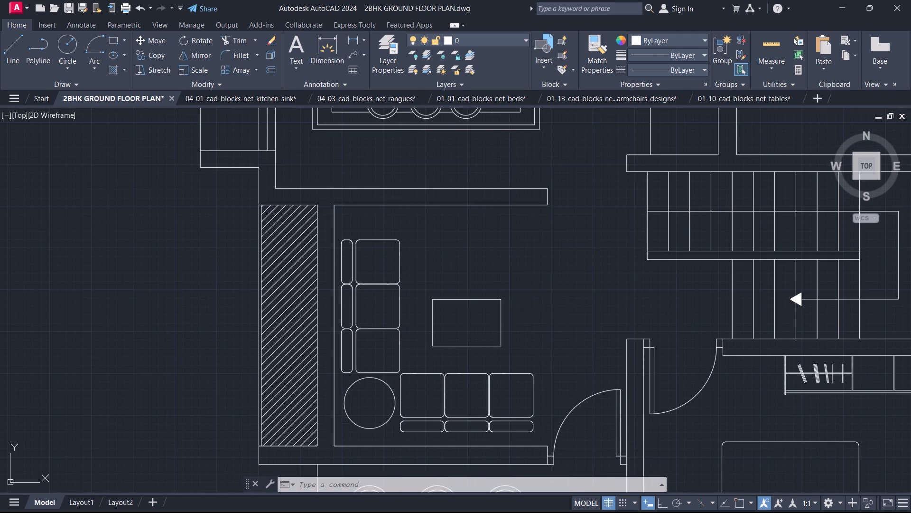
{"action": "left_click", "coordinate": [418, 247]}
{"action": "left_click", "coordinate": [574, 281]}
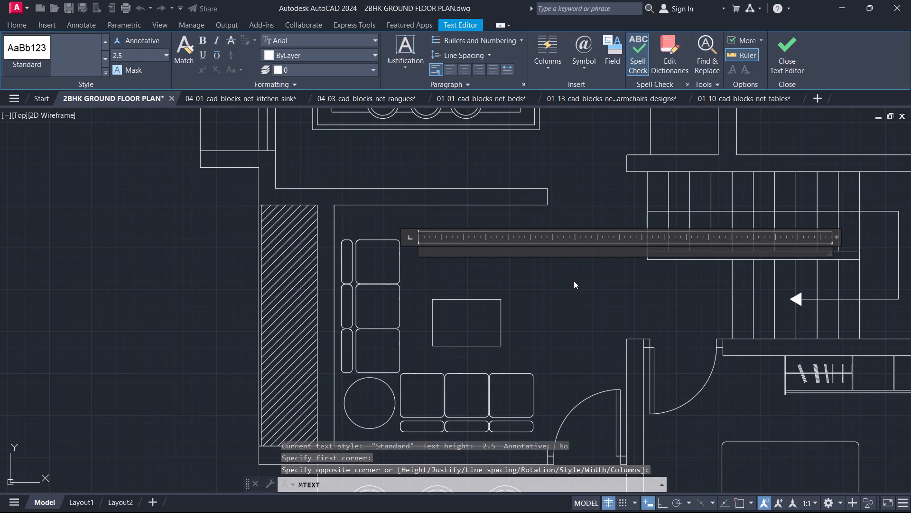
{"action": "key", "text": "l"}
{"action": "type", "text": "IVING"}
{"action": "key", "text": "space"}
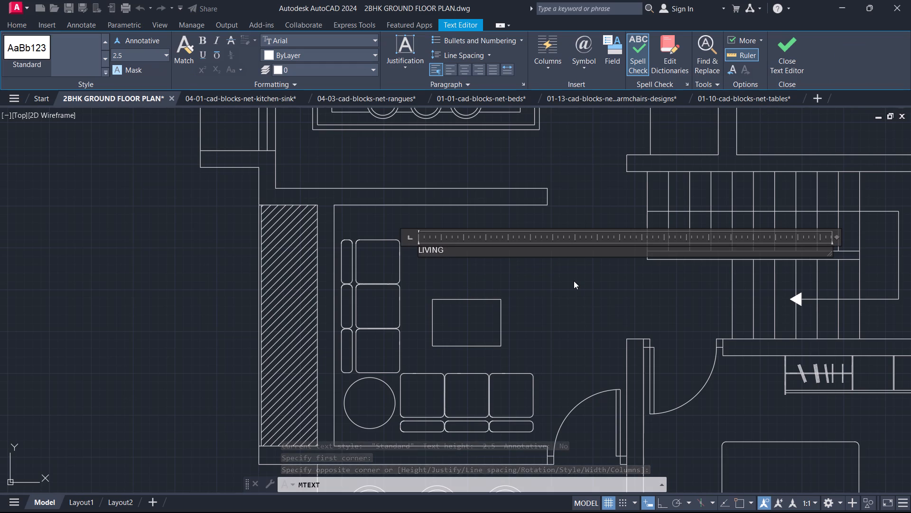
{"action": "key", "text": "Return"}
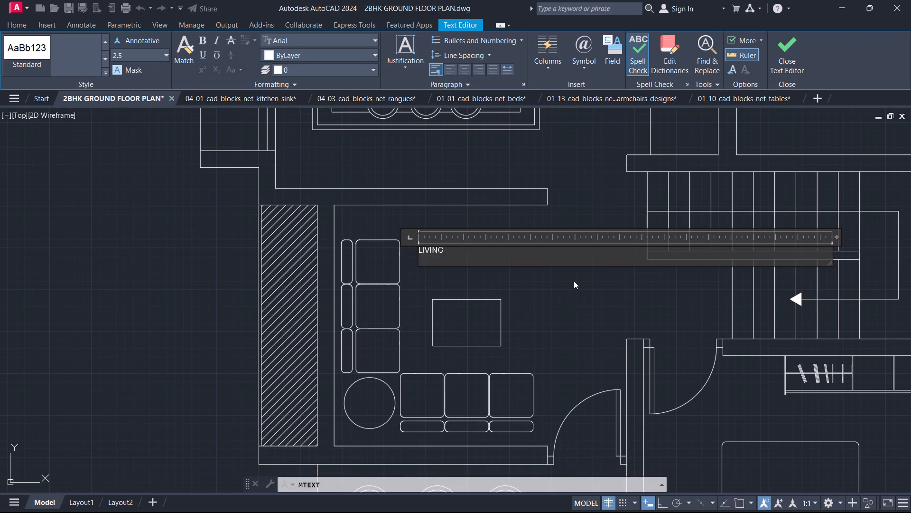
{"action": "type", "text": "370"}
{"action": "type", "text": "X480"}
Try a text height of 20 on the whole LIVING label, set it to 16 instead, and finish editing.
{"action": "key", "text": "ctrl+a"}
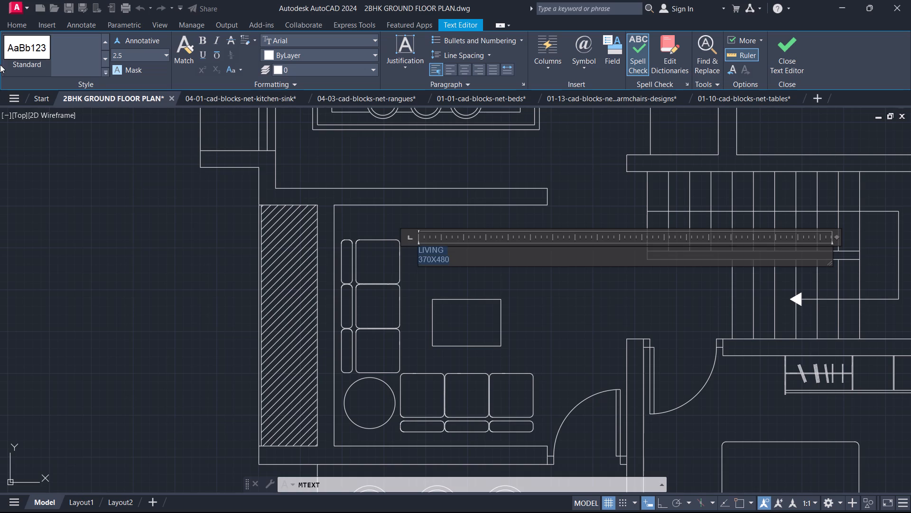
{"action": "left_click", "coordinate": [134, 57]}
{"action": "type", "text": "20"}
{"action": "key", "text": "Return"}
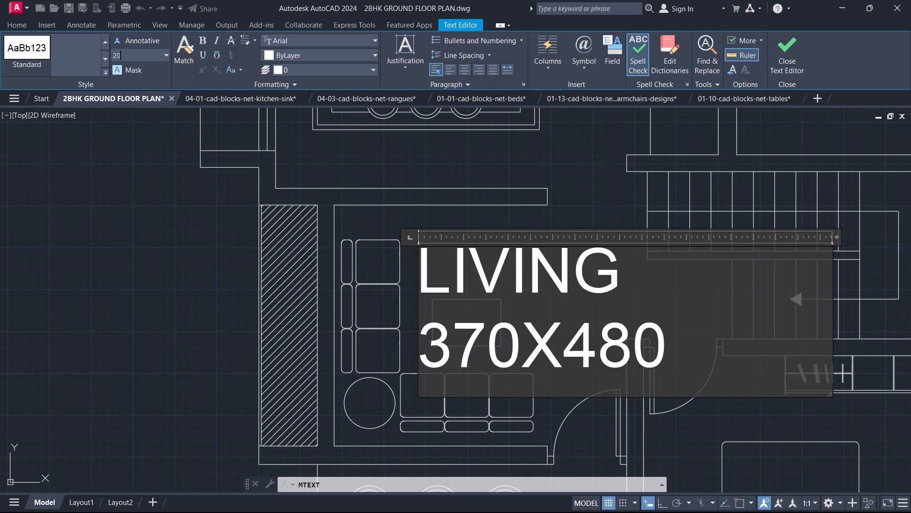
{"action": "double_click", "coordinate": [134, 56]}
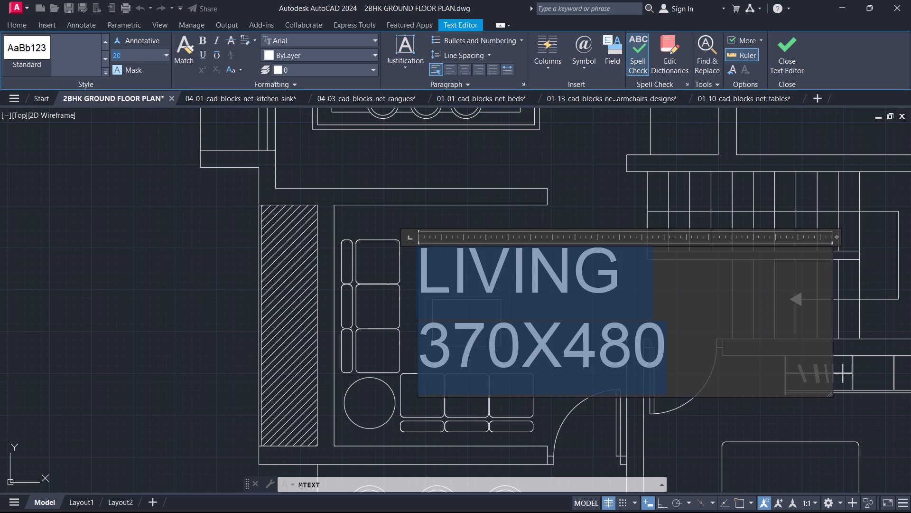
{"action": "type", "text": "16"}
{"action": "key", "text": "Return"}
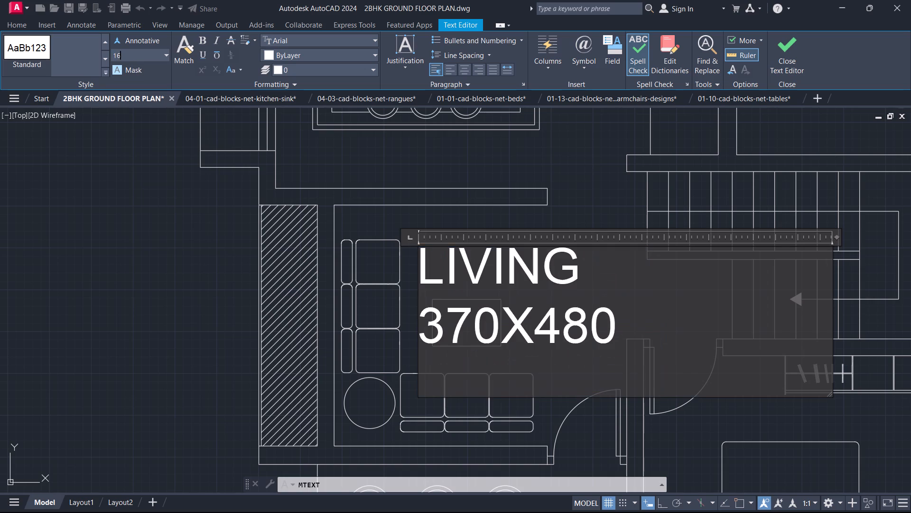
{"action": "left_click", "coordinate": [790, 55]}
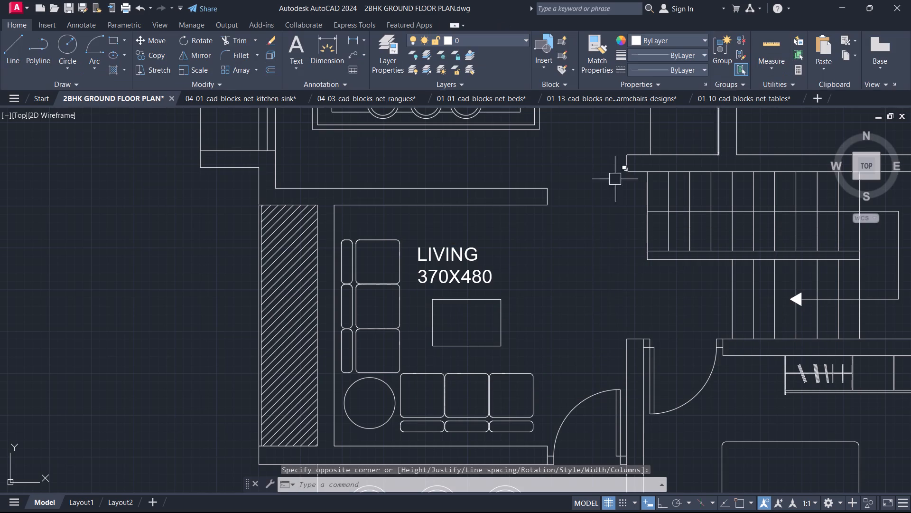
{"action": "left_click", "coordinate": [437, 279]}
{"action": "key", "text": "Escape"}
Add a multiline text label reading DINING with 420X370 on the second line, inside the dining table.
{"action": "scroll", "coordinate": [521, 266], "scroll_direction": "down", "scroll_amount": 2}
{"action": "middle_click_drag", "start_coordinate": [531, 254], "coordinate": [559, 369]}
{"action": "scroll", "coordinate": [559, 369], "scroll_direction": "up", "scroll_amount": 1}
{"action": "scroll", "coordinate": [467, 272], "scroll_direction": "up", "scroll_amount": 1}
{"action": "type", "text": "T"}
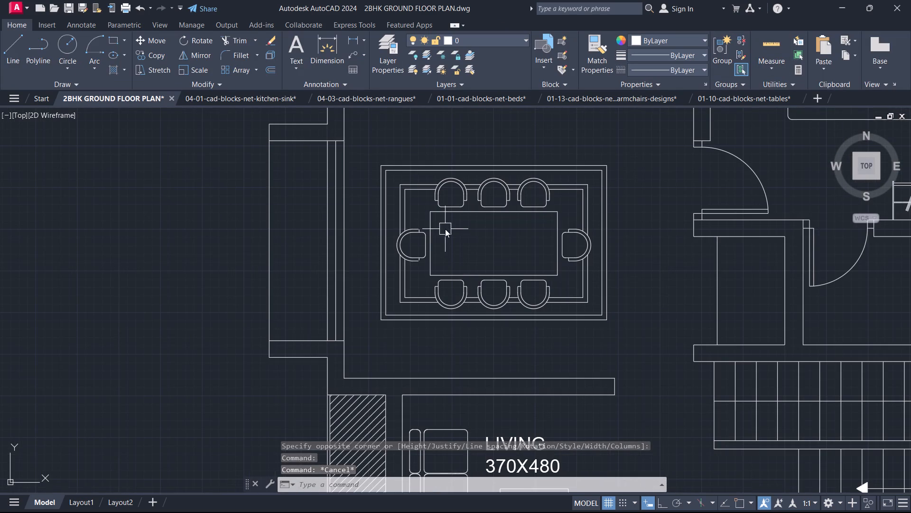
{"action": "key", "text": "space"}
{"action": "left_click", "coordinate": [444, 226]}
{"action": "left_click", "coordinate": [538, 263]}
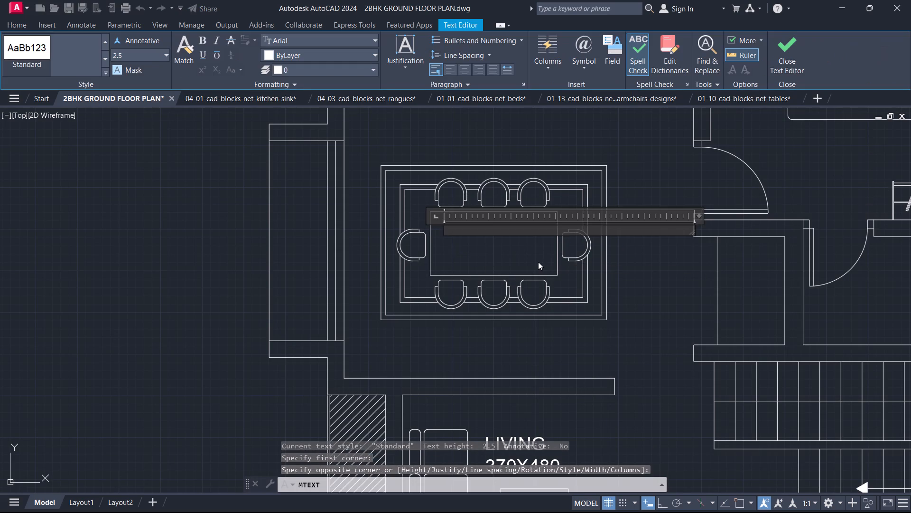
{"action": "key", "text": "s"}
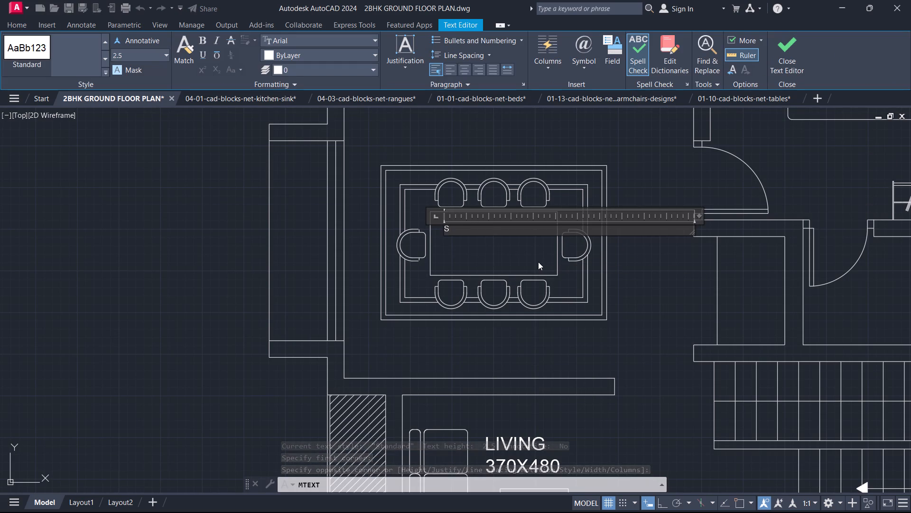
{"action": "key", "text": "BackSpace"}
{"action": "key", "text": "d"}
{"action": "type", "text": "INING"}
{"action": "key", "text": "Return"}
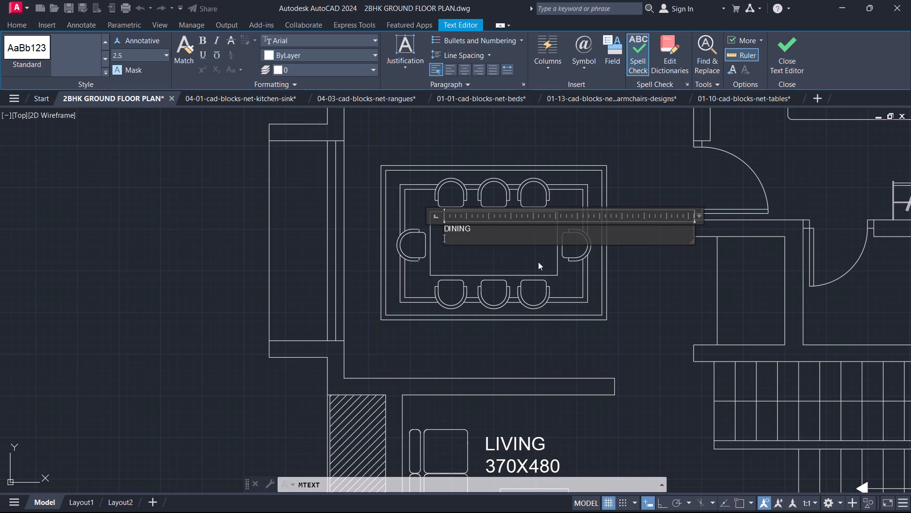
{"action": "type", "text": "420"}
{"action": "type", "text": "X370"}
Set the height of all the DINING label's text to 16 and finish editing it.
{"action": "key", "text": "ctrl+a"}
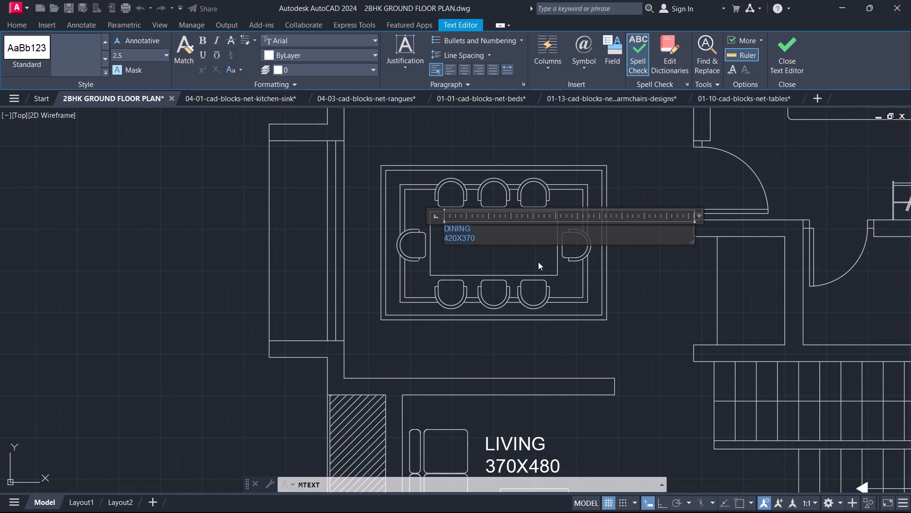
{"action": "left_click", "coordinate": [145, 54]}
{"action": "type", "text": "16"}
{"action": "key", "text": "Return"}
{"action": "left_click", "coordinate": [791, 34]}
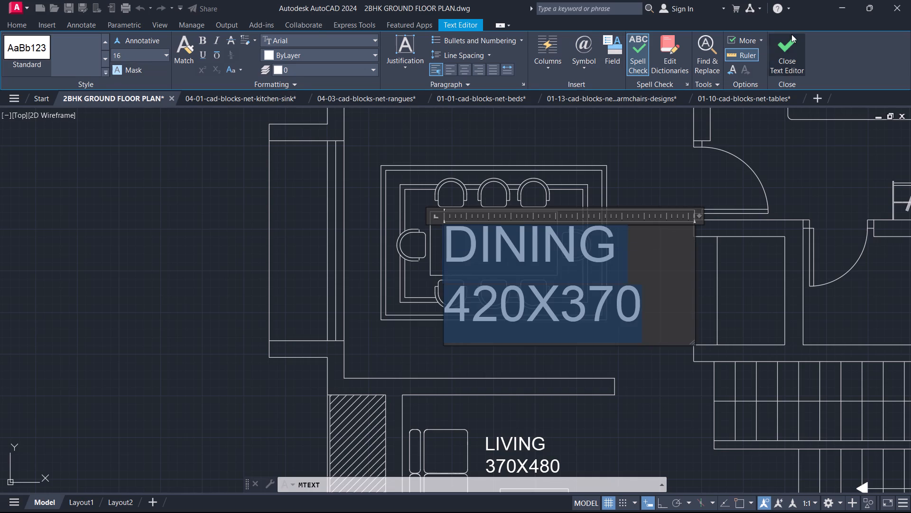
Move the DINING label slightly so that it sits centred on the dining table.
{"action": "left_click", "coordinate": [486, 254]}
{"action": "type", "text": "M"}
{"action": "key", "text": "space"}
{"action": "left_click", "coordinate": [486, 254]}
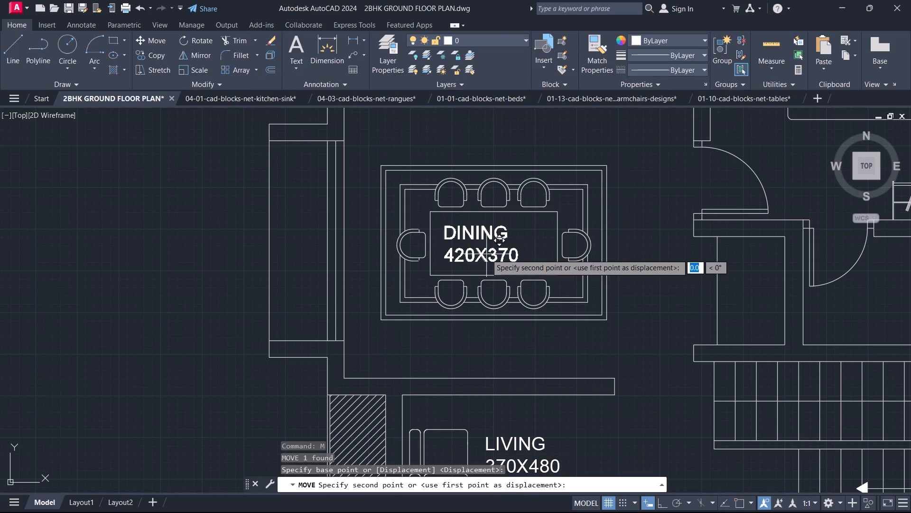
{"action": "scroll", "coordinate": [499, 256], "scroll_direction": "up", "scroll_amount": 2}
{"action": "left_click", "coordinate": [499, 249]}
{"action": "key", "text": "Escape"}
Add a multiline text label reading BED with 390X400 on the second line, on the bed in the upper bedroom.
{"action": "scroll", "coordinate": [519, 238], "scroll_direction": "down", "scroll_amount": 4}
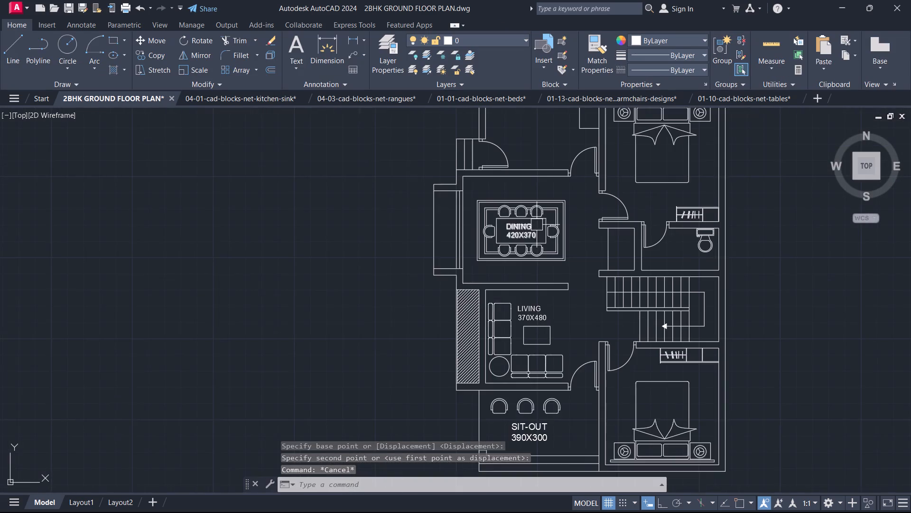
{"action": "middle_click_drag", "start_coordinate": [539, 224], "coordinate": [521, 274]}
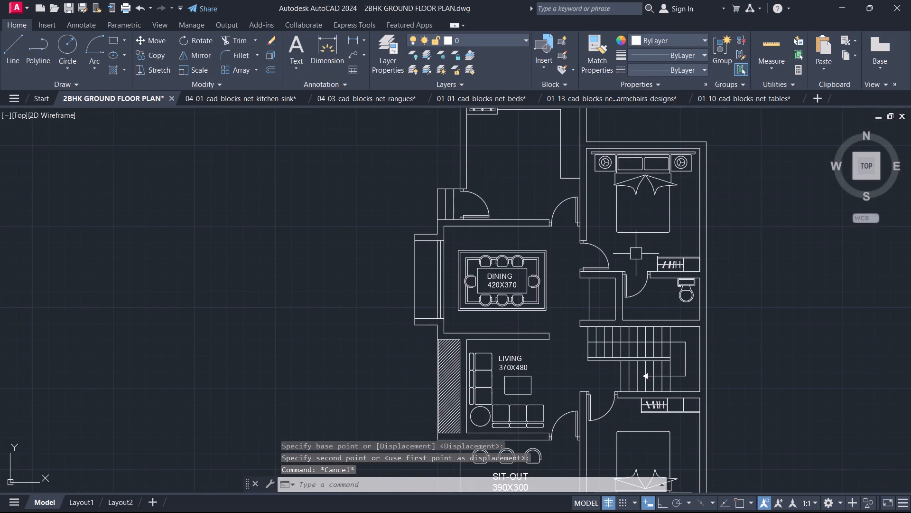
{"action": "middle_click_drag", "start_coordinate": [636, 254], "coordinate": [581, 290]}
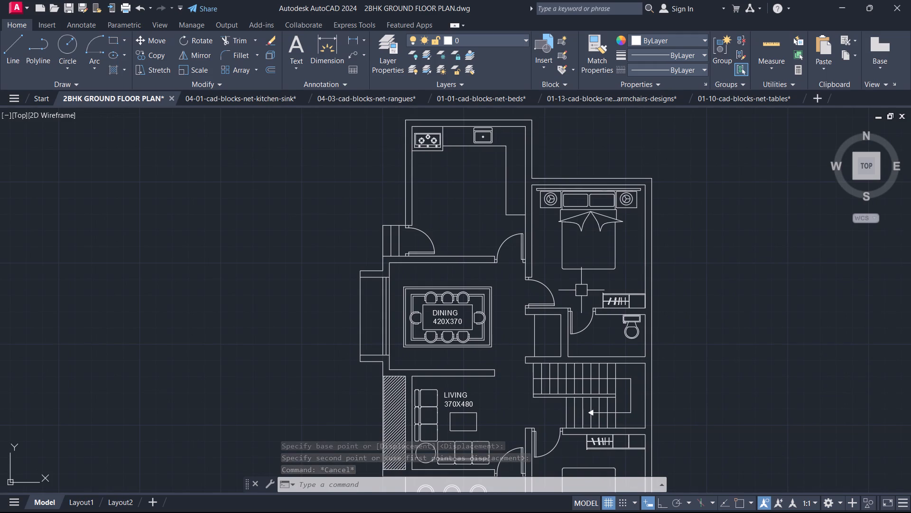
{"action": "key", "text": "t"}
{"action": "key", "text": "space"}
{"action": "scroll", "coordinate": [587, 267], "scroll_direction": "up", "scroll_amount": 3}
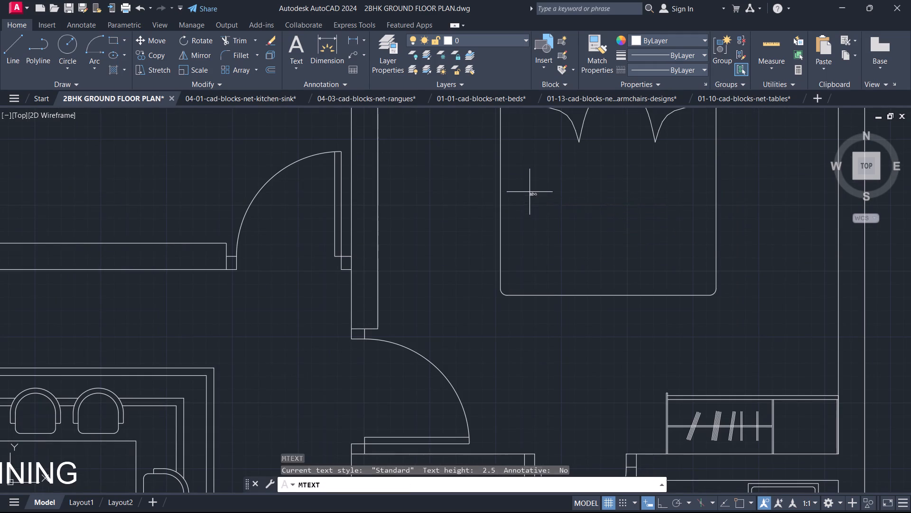
{"action": "left_click", "coordinate": [530, 192]}
{"action": "left_click", "coordinate": [696, 233]}
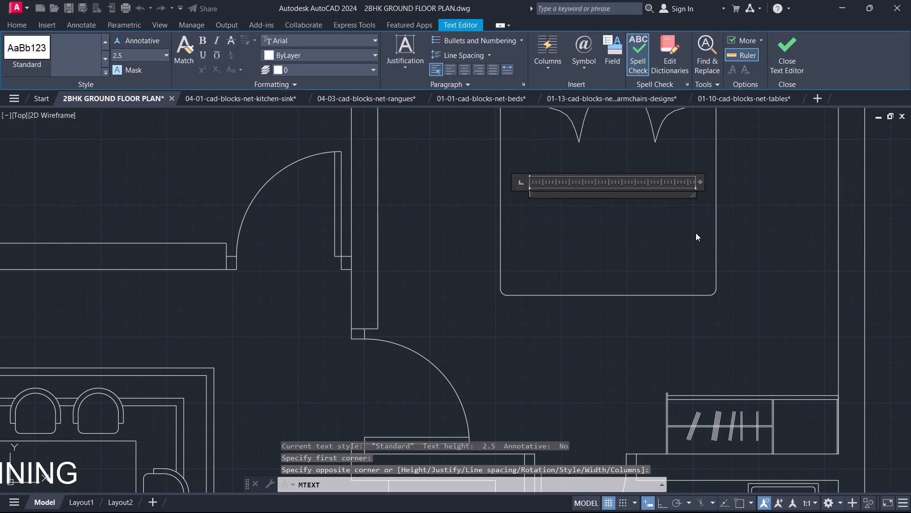
{"action": "key", "text": "e"}
{"action": "key", "text": "BackSpace"}
{"action": "type", "text": "BED"}
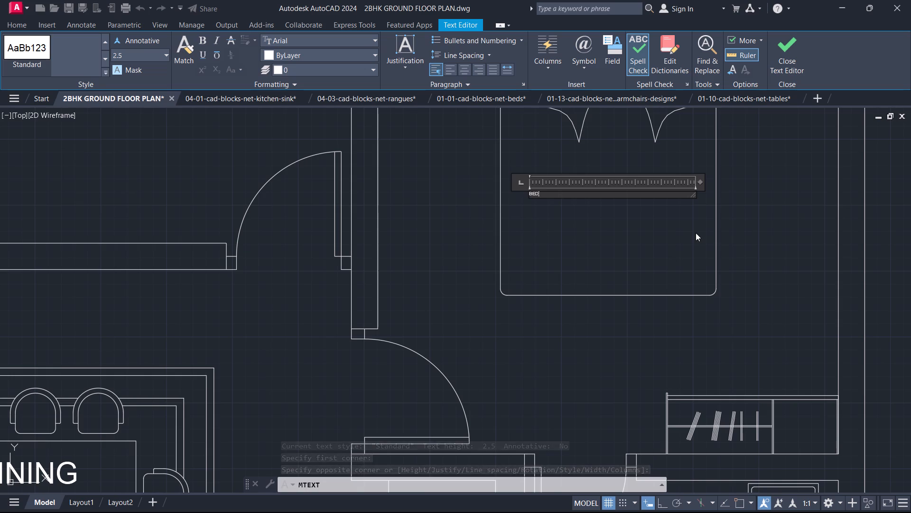
{"action": "key", "text": "Return"}
{"action": "type", "text": "390"}
{"action": "type", "text": "X400"}
Set the height of all the BED label's text to 16 and finish editing it.
{"action": "key", "text": "ctrl+a"}
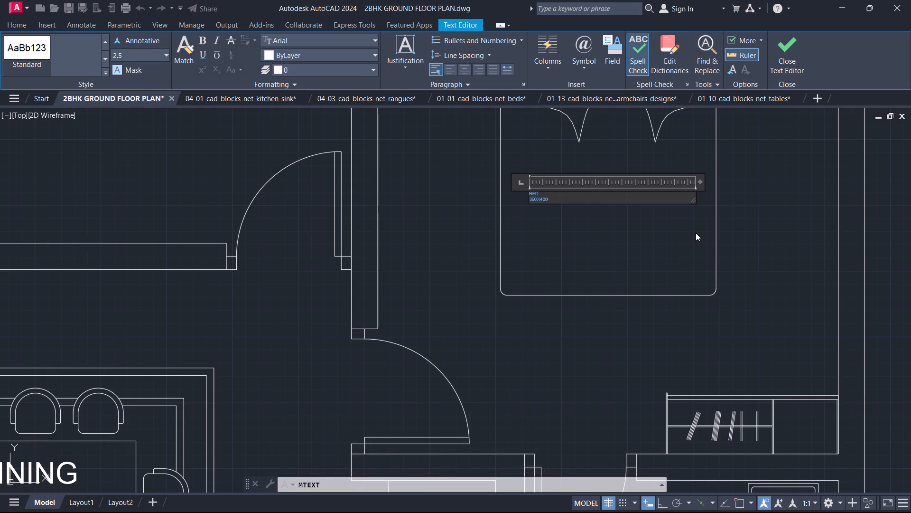
{"action": "double_click", "coordinate": [128, 62]}
{"action": "type", "text": "13"}
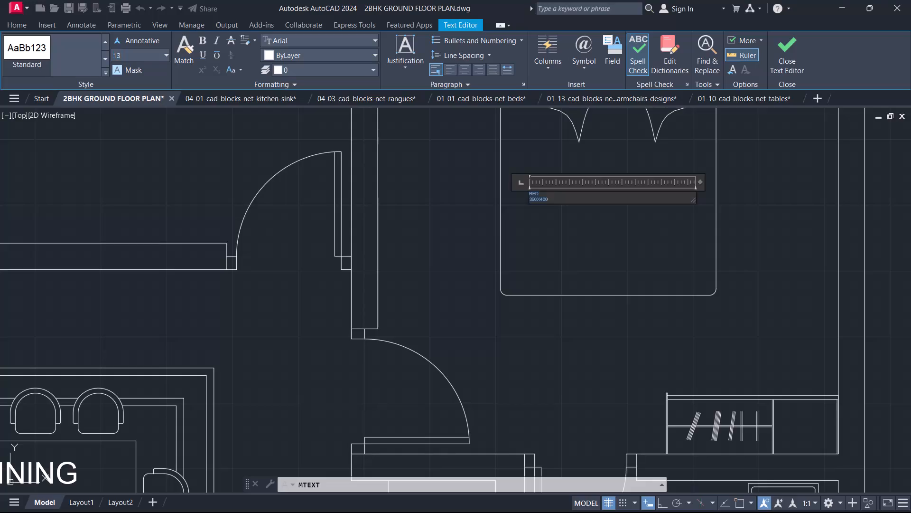
{"action": "key", "text": "BackSpace"}
{"action": "key", "text": "BackSpace"}
{"action": "type", "text": "16"}
{"action": "key", "text": "Return"}
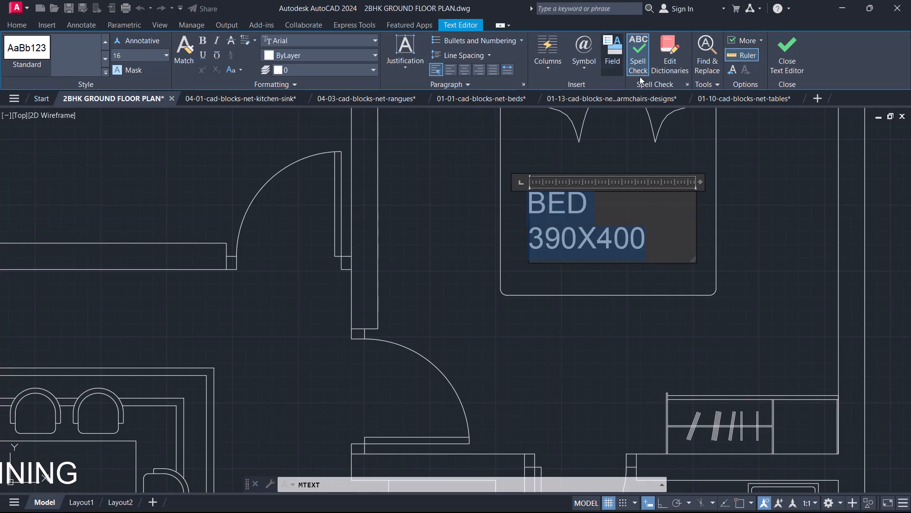
{"action": "left_click", "coordinate": [781, 61]}
Edit the upper bedroom label, adding three spaces before BED to centre it above 390X400.
{"action": "double_click", "coordinate": [593, 228]}
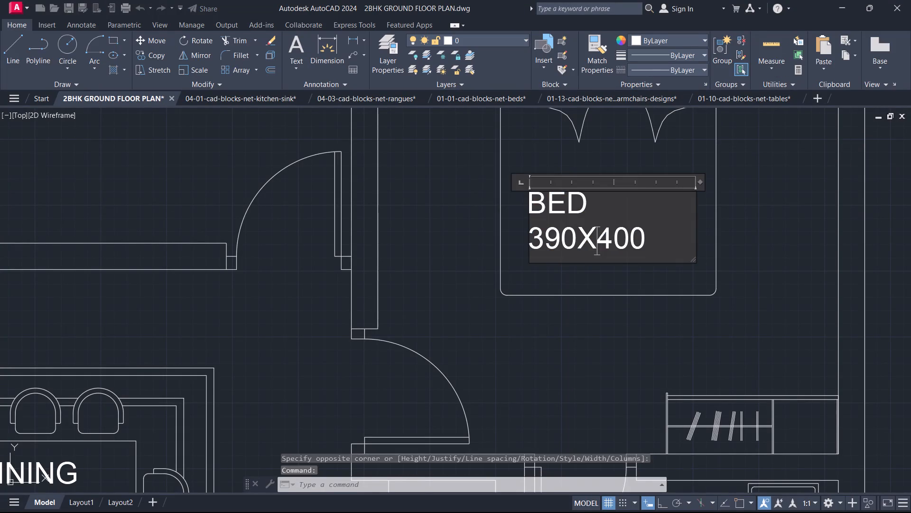
{"action": "left_click", "coordinate": [539, 211]}
{"action": "key", "text": "Down"}
{"action": "key", "text": "space"}
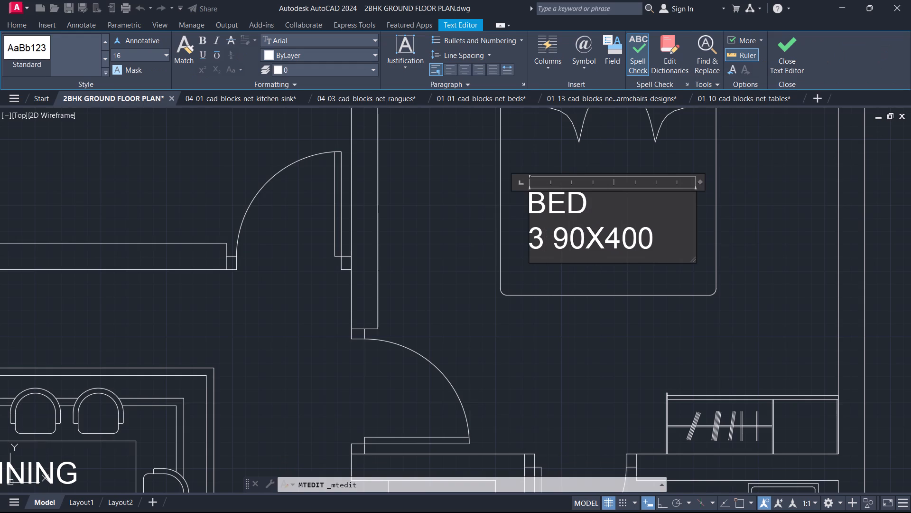
{"action": "key", "text": "BackSpace"}
{"action": "key", "text": "Left"}
{"action": "key", "text": "Left"}
{"action": "key", "text": "Left"}
{"action": "key", "text": "Left"}
{"action": "key", "text": "Left"}
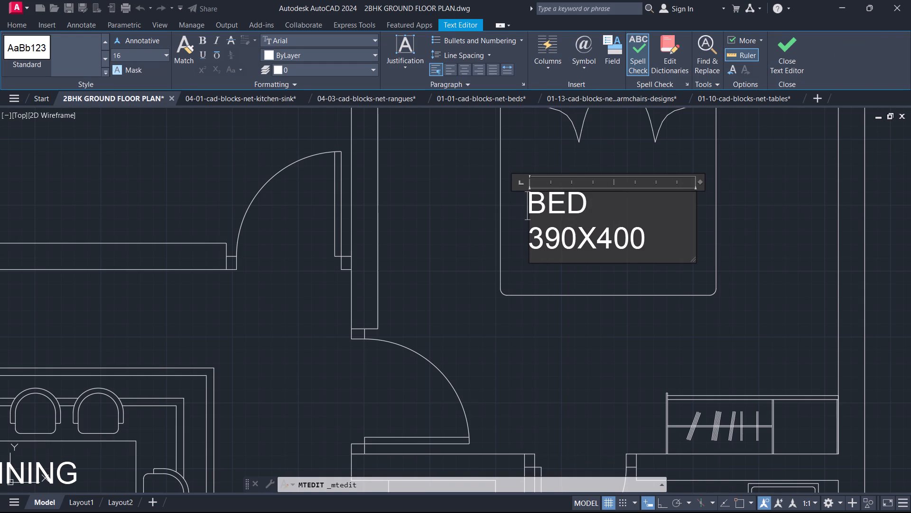
{"action": "key", "text": "space"}
{"action": "key", "text": "space"}
{"action": "key", "text": "space"}
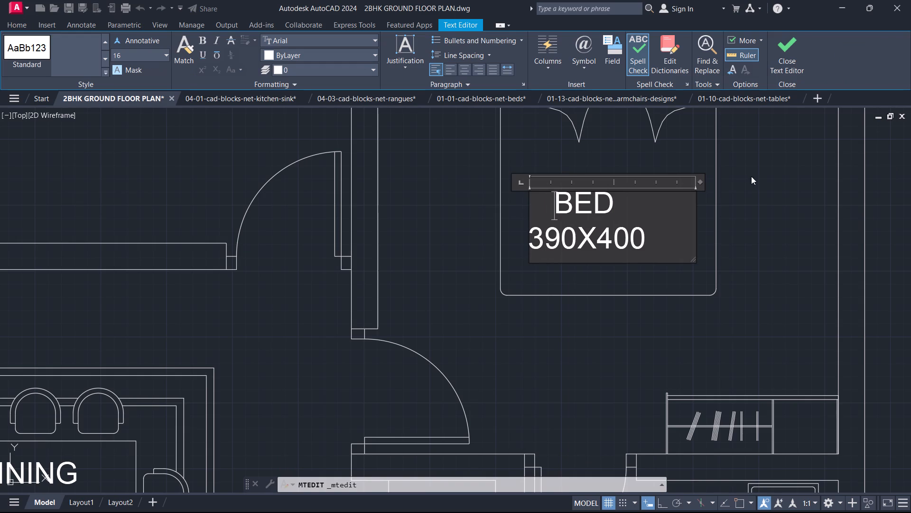
{"action": "left_click", "coordinate": [780, 62]}
Move the BED label to the right and slightly up towards the middle of the bed's open area.
{"action": "scroll", "coordinate": [605, 250], "scroll_direction": "down", "scroll_amount": 2}
{"action": "scroll", "coordinate": [605, 269], "scroll_direction": "up", "scroll_amount": 2}
{"action": "middle_click_drag", "start_coordinate": [605, 269], "coordinate": [614, 298]}
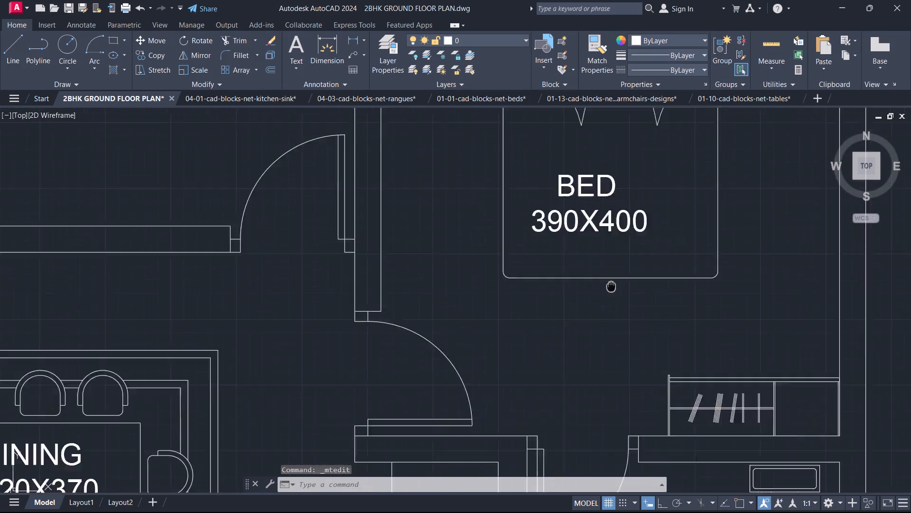
{"action": "middle_click_drag", "start_coordinate": [614, 298], "coordinate": [637, 394]}
{"action": "left_click", "coordinate": [632, 348]}
{"action": "key", "text": "m"}
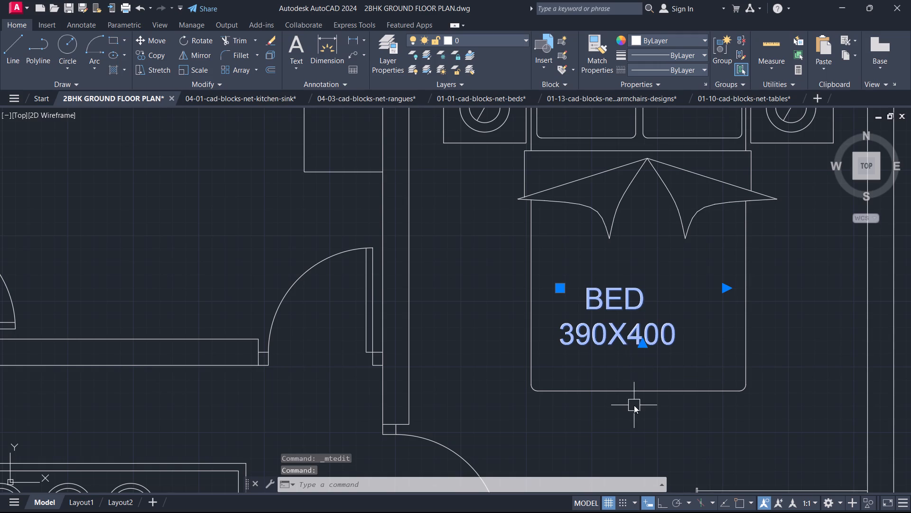
{"action": "key", "text": "space"}
{"action": "scroll", "coordinate": [629, 333], "scroll_direction": "up", "scroll_amount": 2}
{"action": "left_click", "coordinate": [600, 255]}
{"action": "left_click", "coordinate": [690, 197]}
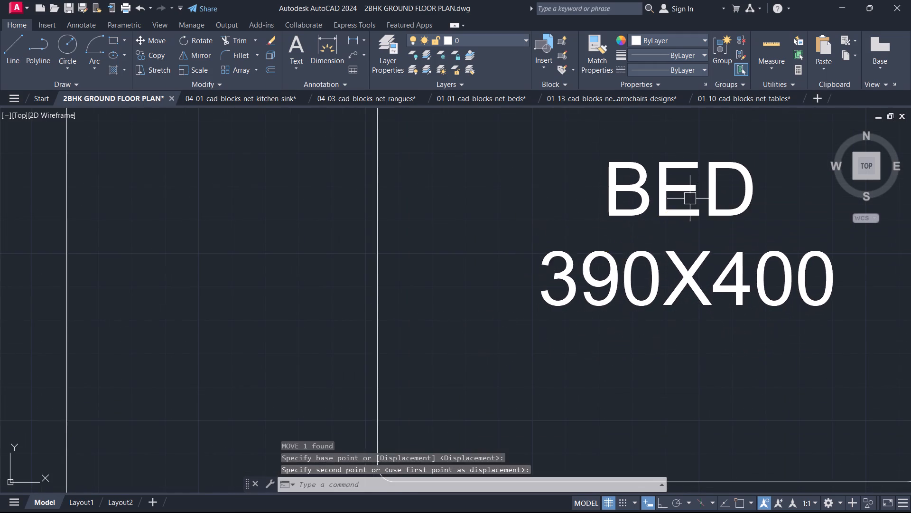
Nudge the BED label slightly left and up in two small moves so that it sits centred on the bed.
{"action": "scroll", "coordinate": [690, 229], "scroll_direction": "down", "scroll_amount": 4}
{"action": "middle_click_drag", "start_coordinate": [684, 268], "coordinate": [703, 417]}
{"action": "scroll", "coordinate": [685, 269], "scroll_direction": "up", "scroll_amount": 2}
{"action": "left_click", "coordinate": [724, 351]}
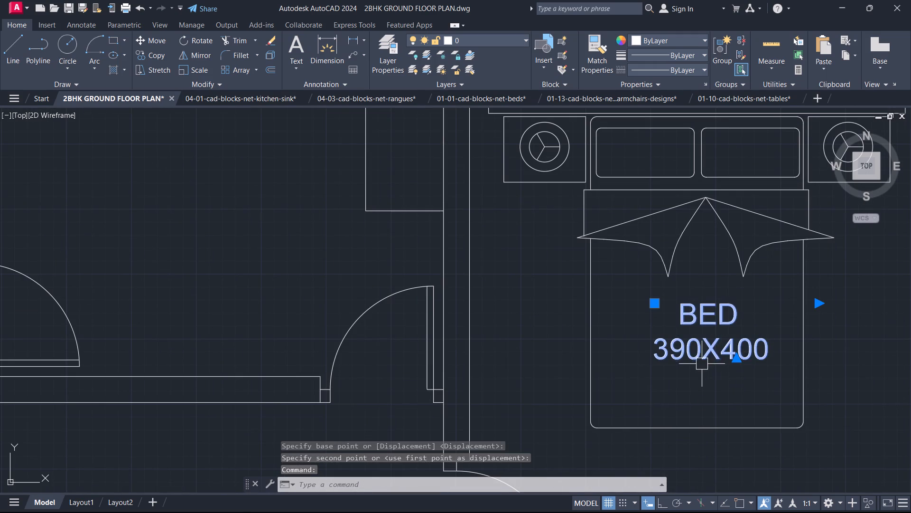
{"action": "key", "text": "m"}
{"action": "key", "text": "space"}
{"action": "scroll", "coordinate": [700, 334], "scroll_direction": "up", "scroll_amount": 2}
{"action": "left_click", "coordinate": [710, 302]}
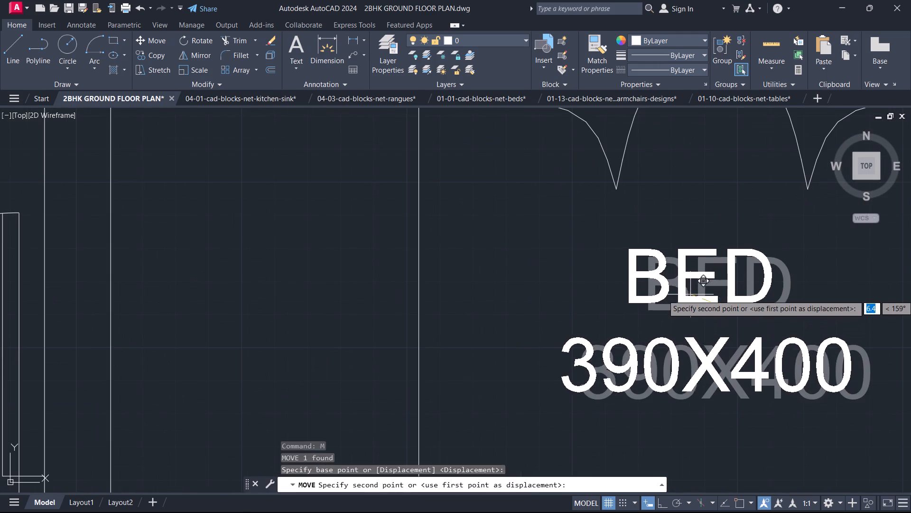
{"action": "left_click", "coordinate": [692, 295]}
{"action": "scroll", "coordinate": [696, 316], "scroll_direction": "down", "scroll_amount": 4}
{"action": "key", "text": "Escape"}
{"action": "scroll", "coordinate": [695, 324], "scroll_direction": "up", "scroll_amount": 2}
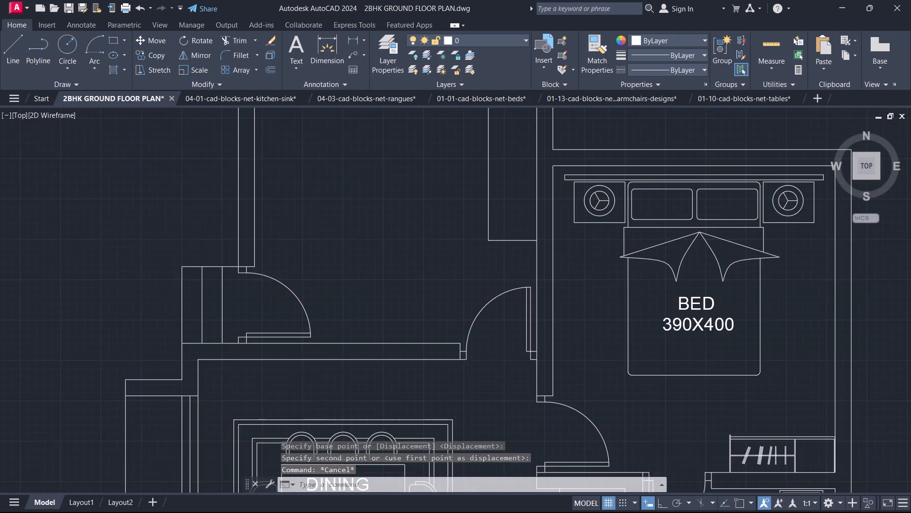
{"action": "left_click", "coordinate": [695, 324]}
{"action": "type", "text": "M"}
{"action": "key", "text": "space"}
{"action": "scroll", "coordinate": [695, 323], "scroll_direction": "up", "scroll_amount": 2}
{"action": "left_click", "coordinate": [688, 280]}
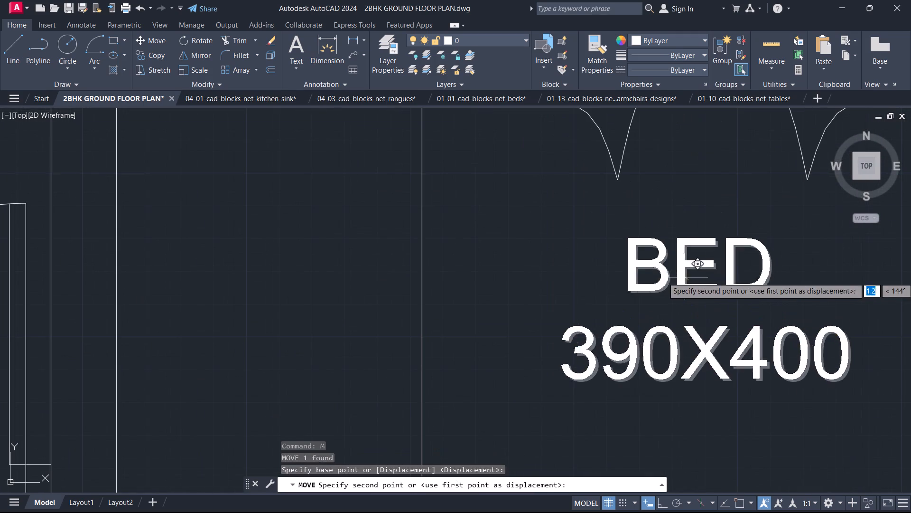
{"action": "left_click", "coordinate": [676, 264]}
{"action": "key", "text": "Escape"}
Add a multiline text label reading KITCHEN with 390X420 on the second line, in the kitchen's open floor area.
{"action": "scroll", "coordinate": [677, 275], "scroll_direction": "down", "scroll_amount": 4}
{"action": "middle_click_drag", "start_coordinate": [681, 325], "coordinate": [705, 265]}
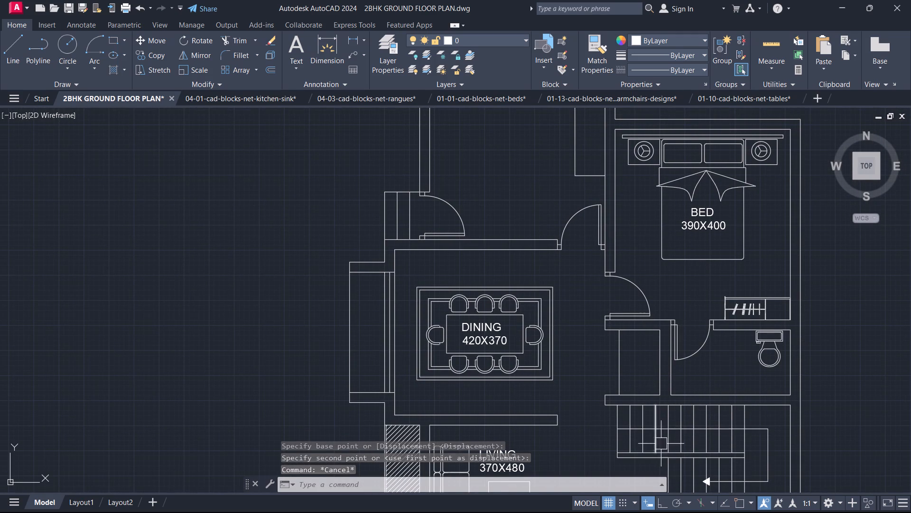
{"action": "middle_click_drag", "start_coordinate": [584, 316], "coordinate": [652, 433]}
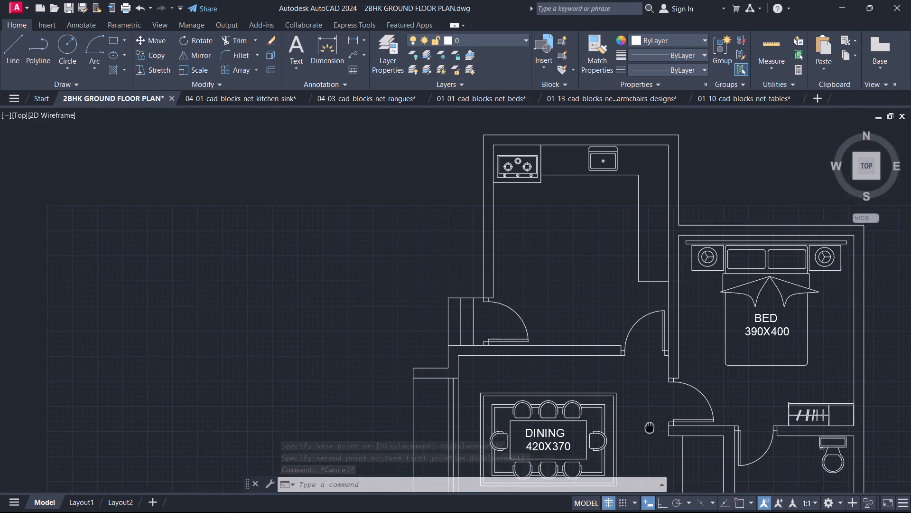
{"action": "middle_click_drag", "start_coordinate": [652, 433], "coordinate": [657, 445]}
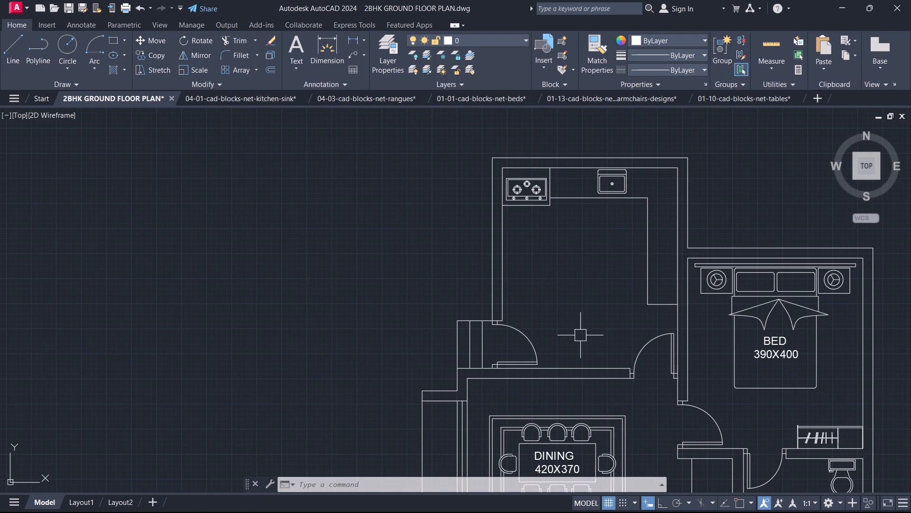
{"action": "key", "text": "t"}
{"action": "scroll", "coordinate": [579, 335], "scroll_direction": "up", "scroll_amount": 2}
{"action": "key", "text": "space"}
{"action": "scroll", "coordinate": [502, 221], "scroll_direction": "down", "scroll_amount": 3}
{"action": "left_click", "coordinate": [498, 209]}
{"action": "left_click", "coordinate": [532, 234]}
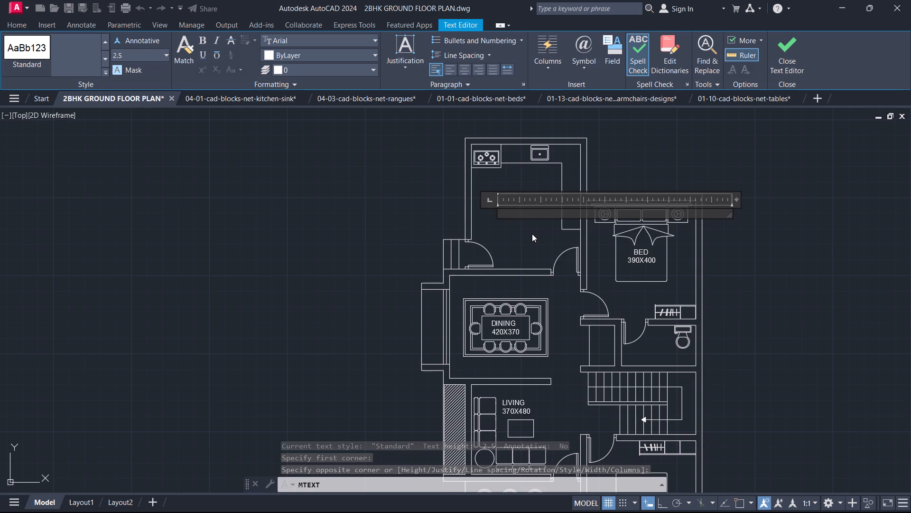
{"action": "type", "text": "KIT"}
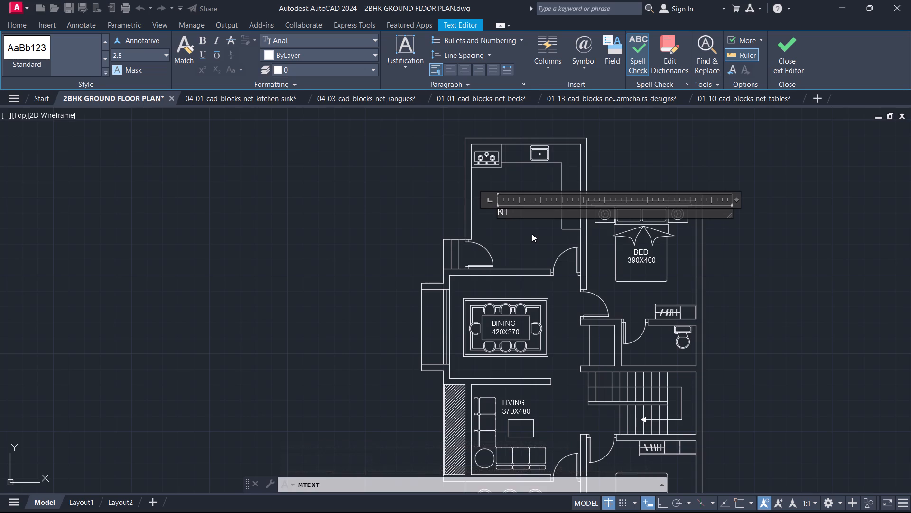
{"action": "type", "text": "CHEN"}
{"action": "key", "text": "Return"}
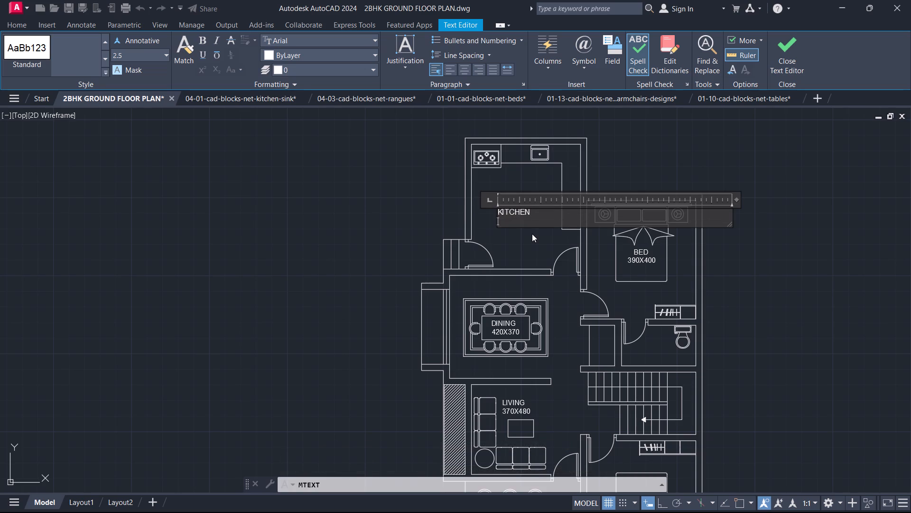
{"action": "type", "text": "390"}
{"action": "type", "text": "X420"}
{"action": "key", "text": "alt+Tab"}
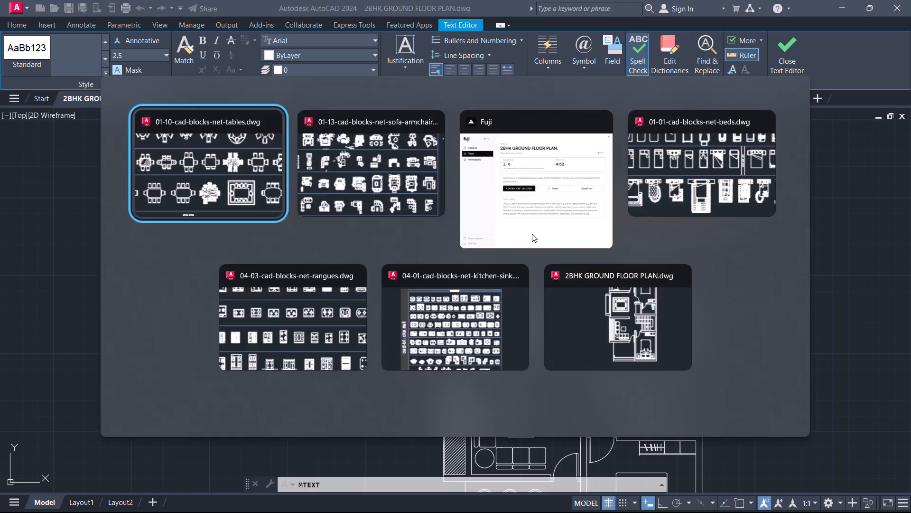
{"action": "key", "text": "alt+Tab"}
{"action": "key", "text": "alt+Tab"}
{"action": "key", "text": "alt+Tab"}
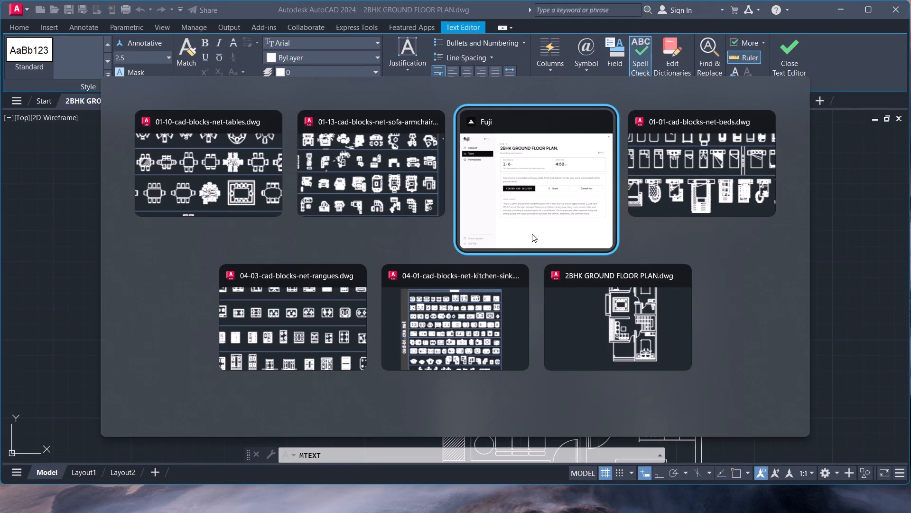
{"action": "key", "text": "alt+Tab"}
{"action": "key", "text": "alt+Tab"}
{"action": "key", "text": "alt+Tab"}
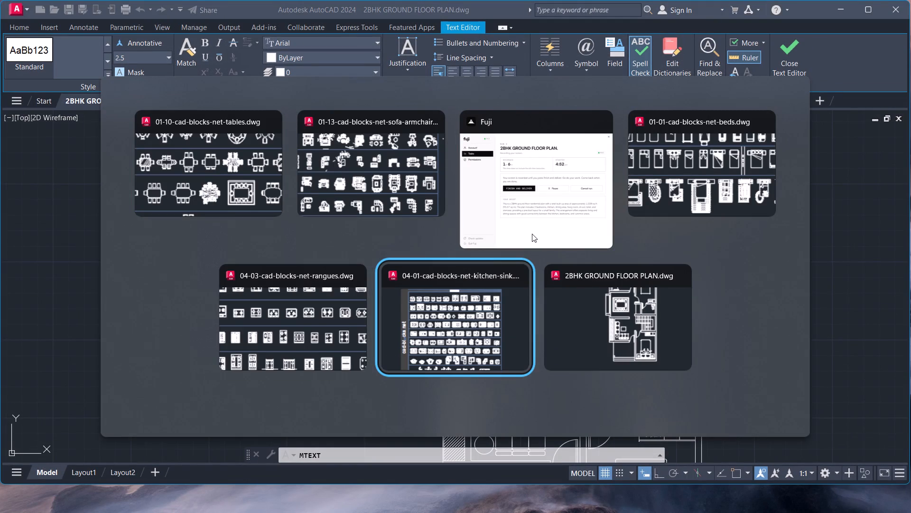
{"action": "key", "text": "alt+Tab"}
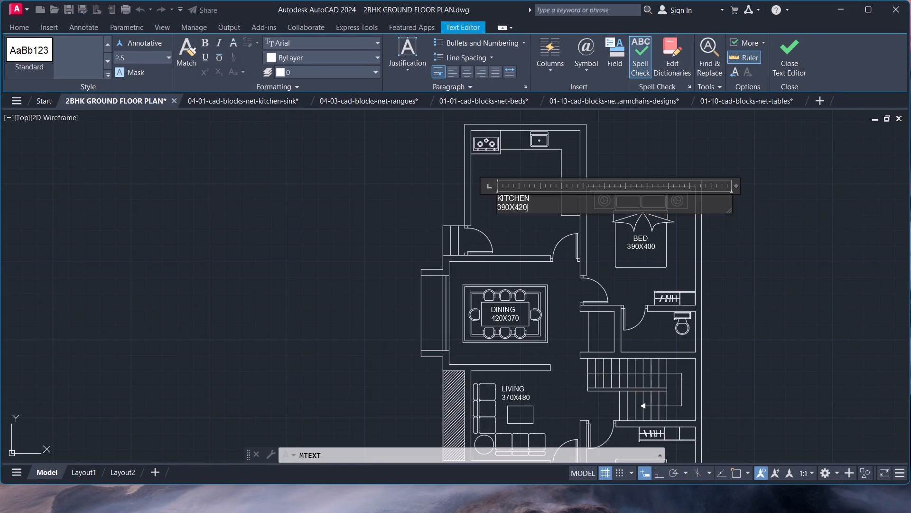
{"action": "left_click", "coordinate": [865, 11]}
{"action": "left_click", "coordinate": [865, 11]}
Close the KITCHEN label and maximise the window, reopen the label, set all its text height to 16 and finish editing.
{"action": "left_click", "coordinate": [784, 54]}
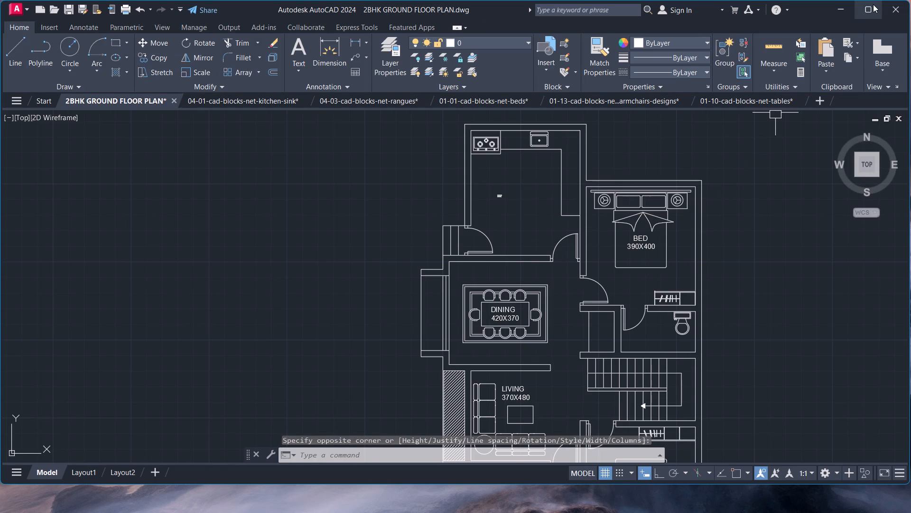
{"action": "left_click", "coordinate": [873, 8]}
{"action": "double_click", "coordinate": [502, 216]}
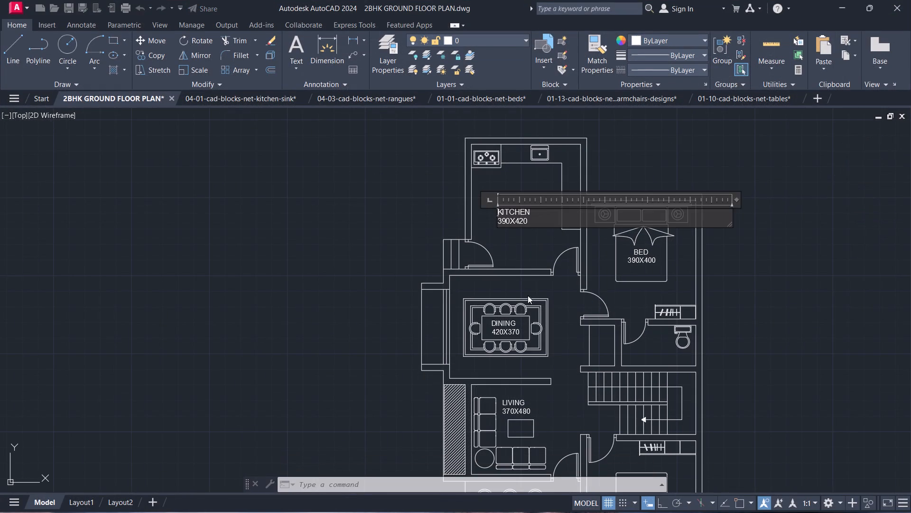
{"action": "key", "text": "ctrl+a"}
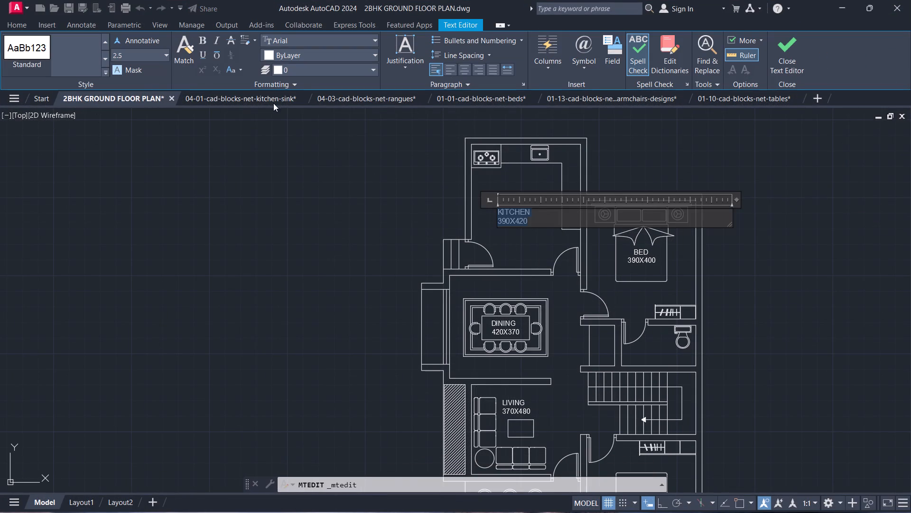
{"action": "left_click", "coordinate": [307, 97]}
{"action": "left_click", "coordinate": [140, 56]}
{"action": "type", "text": "16"}
{"action": "key", "text": "Return"}
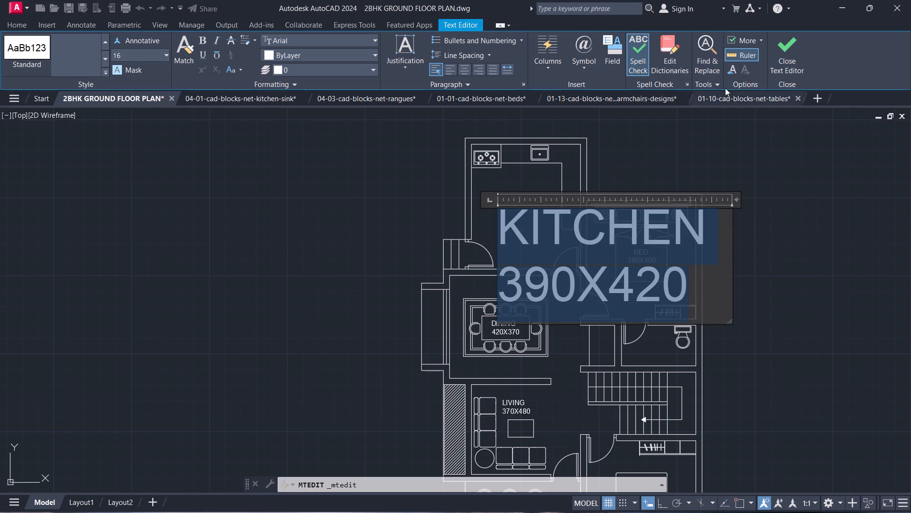
{"action": "left_click", "coordinate": [789, 61]}
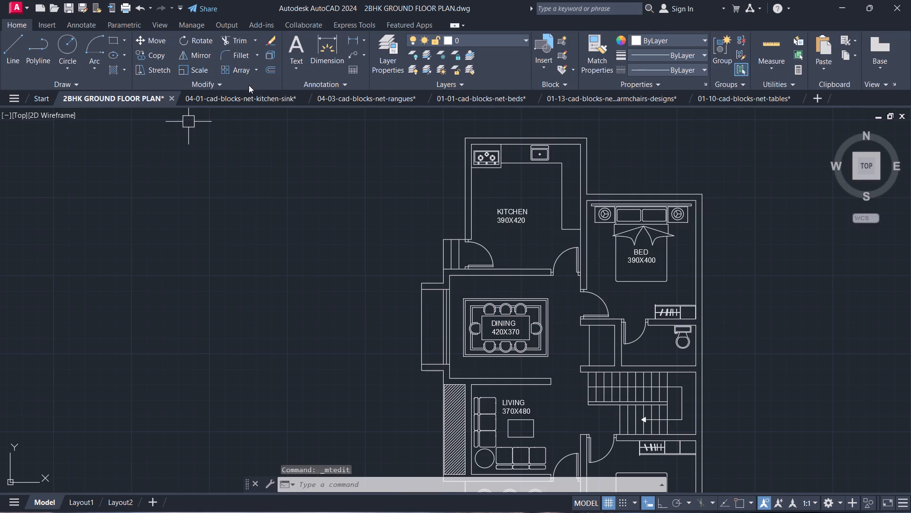
Close the kitchen-sink, rangues, beds, sofa-armchairs and tables block drawings without saving their changes, leaving the floor plan open.
{"action": "left_click", "coordinate": [247, 100]}
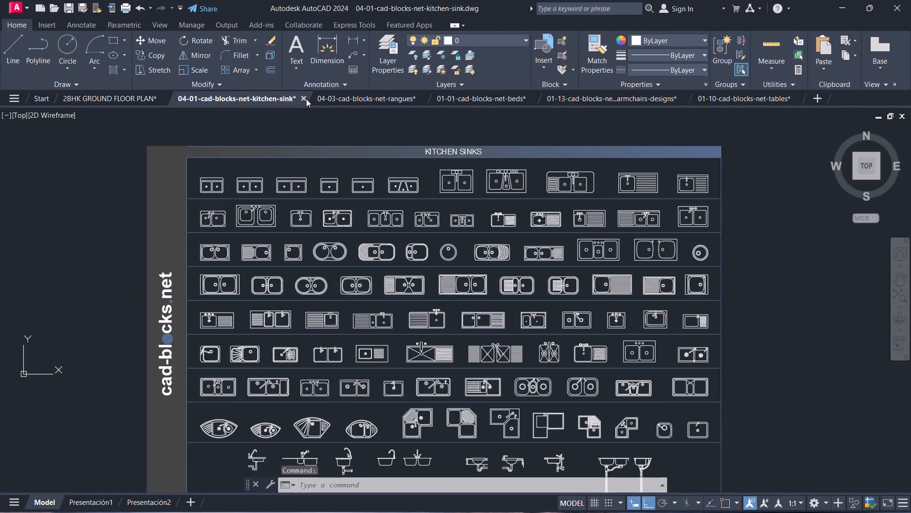
{"action": "left_click", "coordinate": [306, 99]}
{"action": "left_click", "coordinate": [490, 286]}
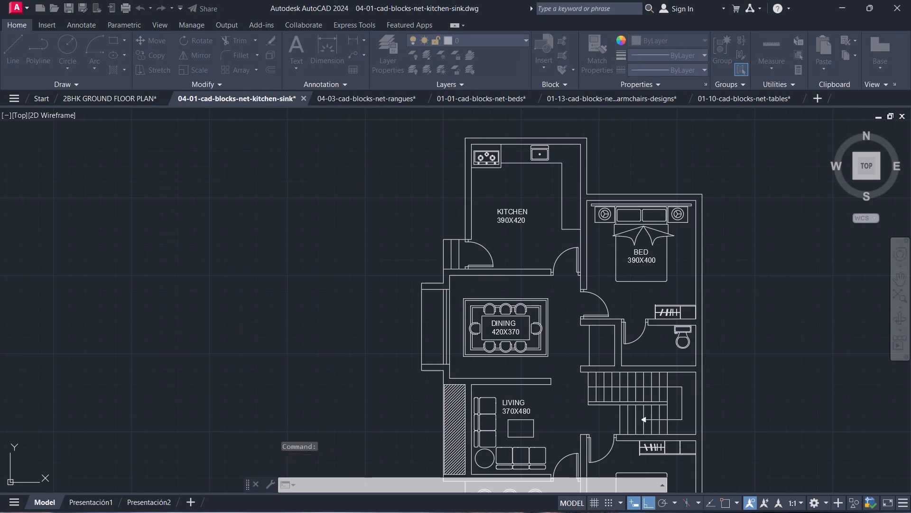
{"action": "left_click", "coordinate": [294, 98]}
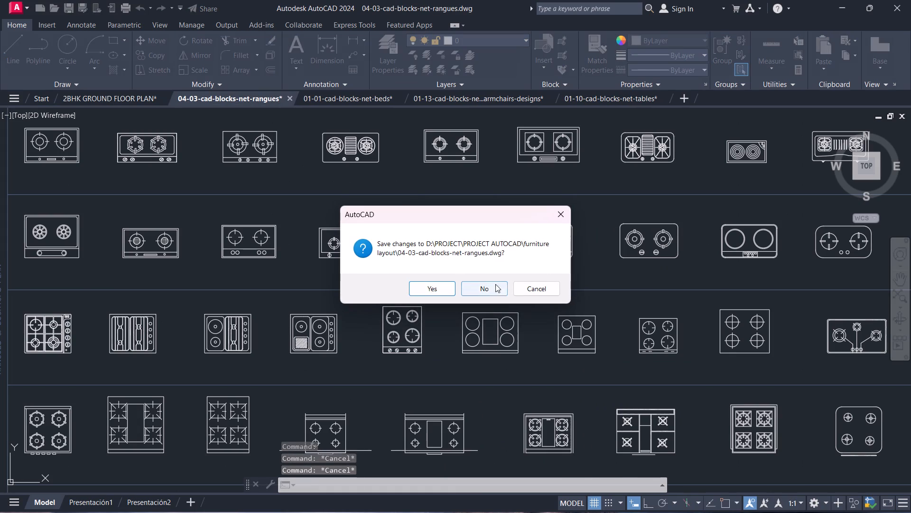
{"action": "left_click", "coordinate": [492, 285]}
{"action": "left_click", "coordinate": [277, 101]}
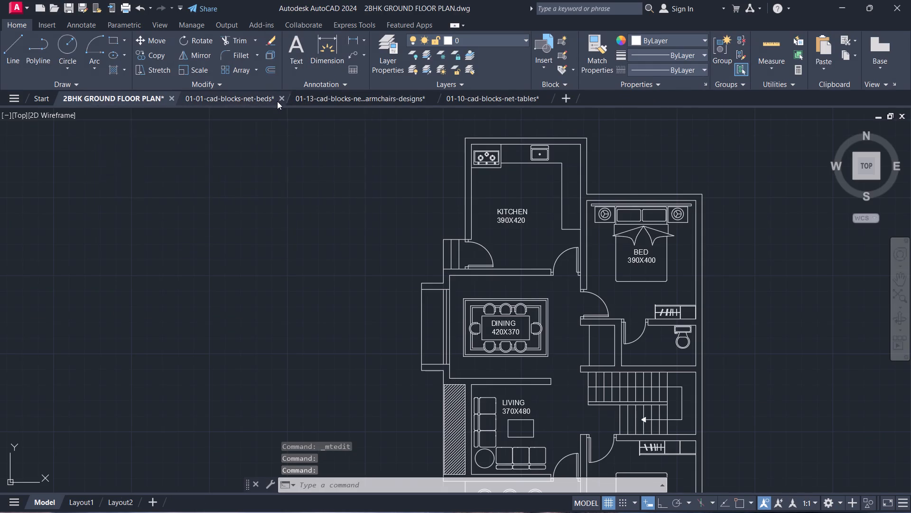
{"action": "left_click", "coordinate": [279, 98]}
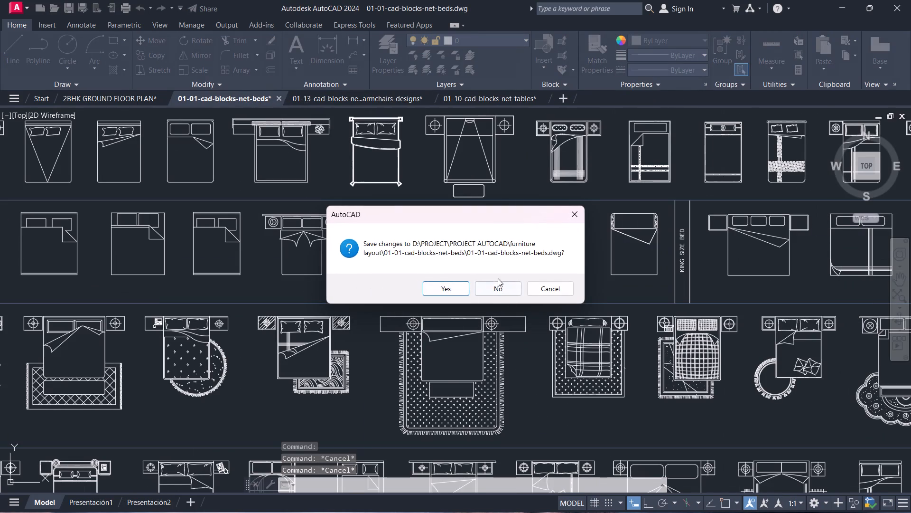
{"action": "left_click", "coordinate": [498, 290]}
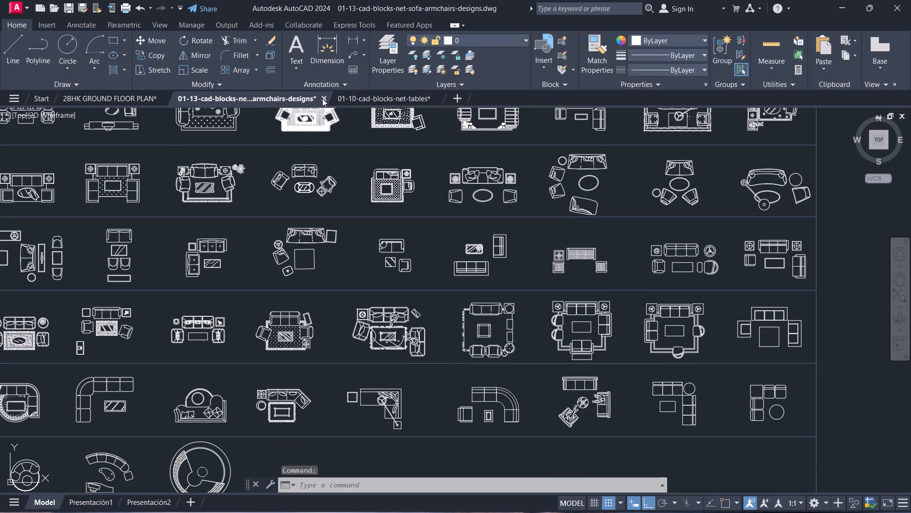
{"action": "left_click", "coordinate": [322, 98]}
{"action": "left_click", "coordinate": [491, 293]}
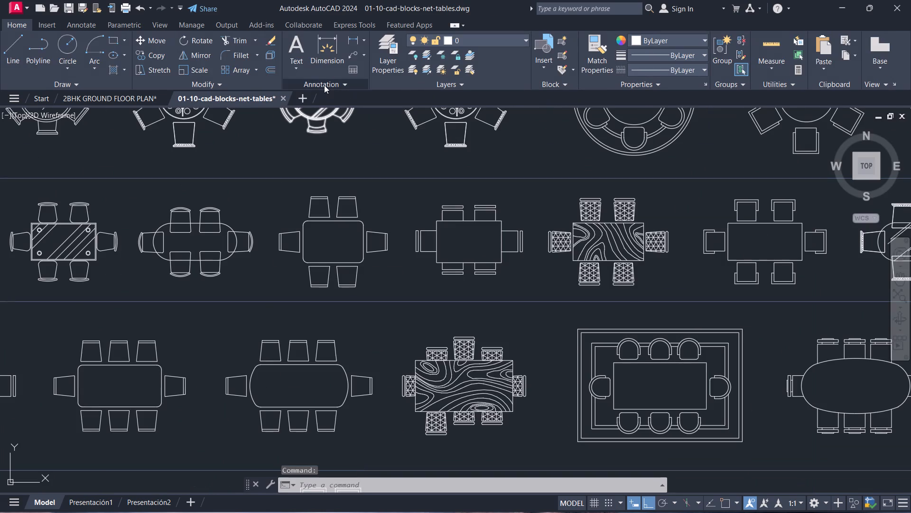
{"action": "left_click", "coordinate": [284, 99]}
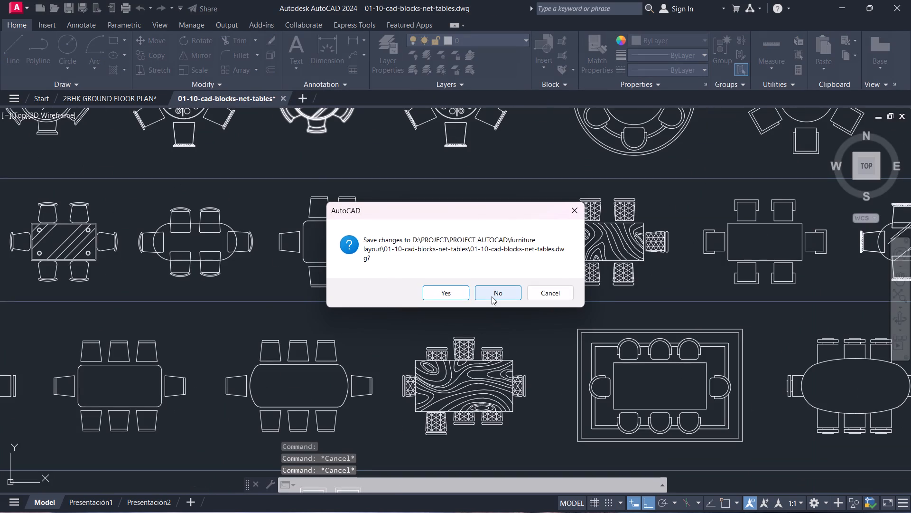
{"action": "left_click", "coordinate": [492, 296]}
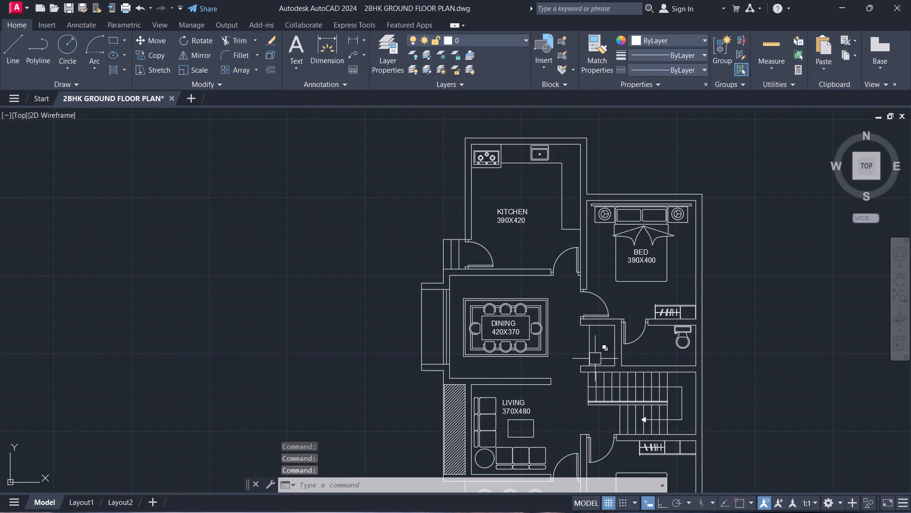
Start a multiline text label in the toilet's open floor area between the door swing and the WC, beginning with T.
{"action": "middle_click_drag", "start_coordinate": [565, 381], "coordinate": [488, 421]}
{"action": "scroll", "coordinate": [568, 378], "scroll_direction": "up", "scroll_amount": 1}
{"action": "scroll", "coordinate": [432, 268], "scroll_direction": "down", "scroll_amount": 1}
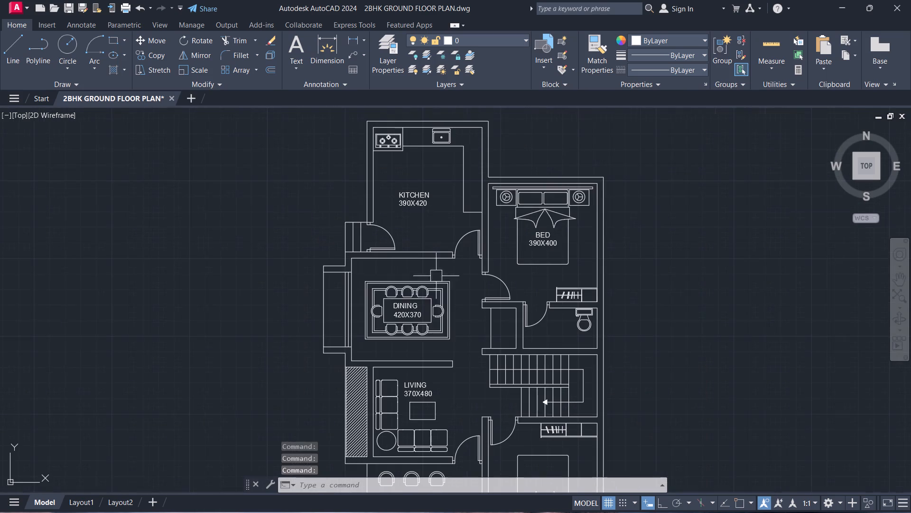
{"action": "middle_click_drag", "start_coordinate": [468, 314], "coordinate": [494, 262]}
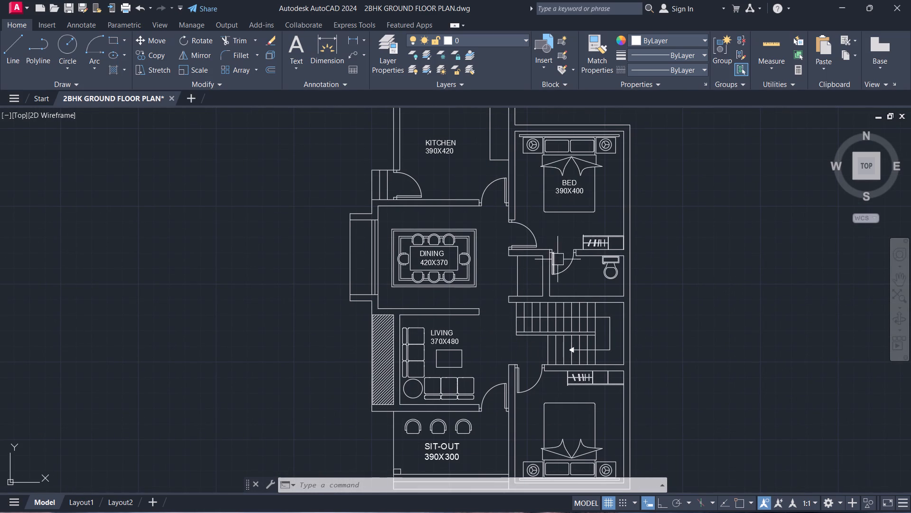
{"action": "scroll", "coordinate": [559, 290], "scroll_direction": "up", "scroll_amount": 2}
{"action": "key", "text": "t"}
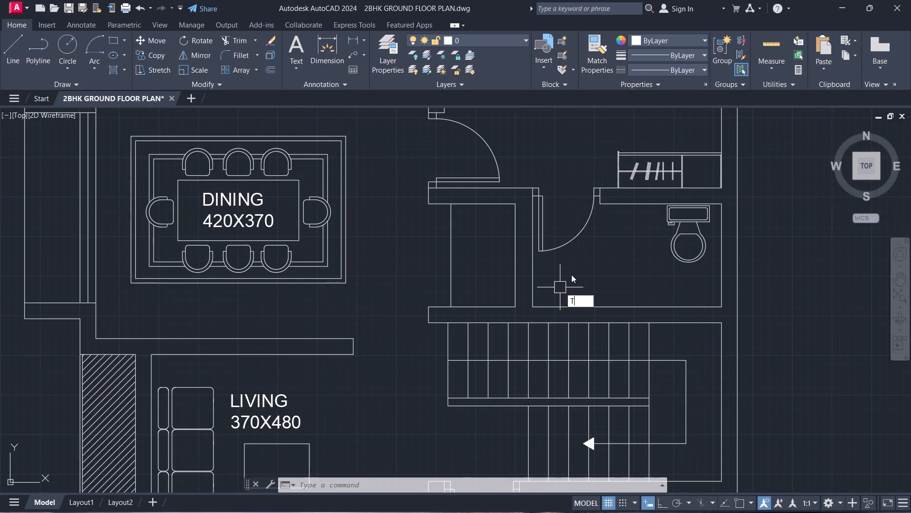
{"action": "key", "text": "Escape"}
{"action": "scroll", "coordinate": [416, 234], "scroll_direction": "down", "scroll_amount": 2}
{"action": "middle_click_drag", "start_coordinate": [416, 234], "coordinate": [472, 323]}
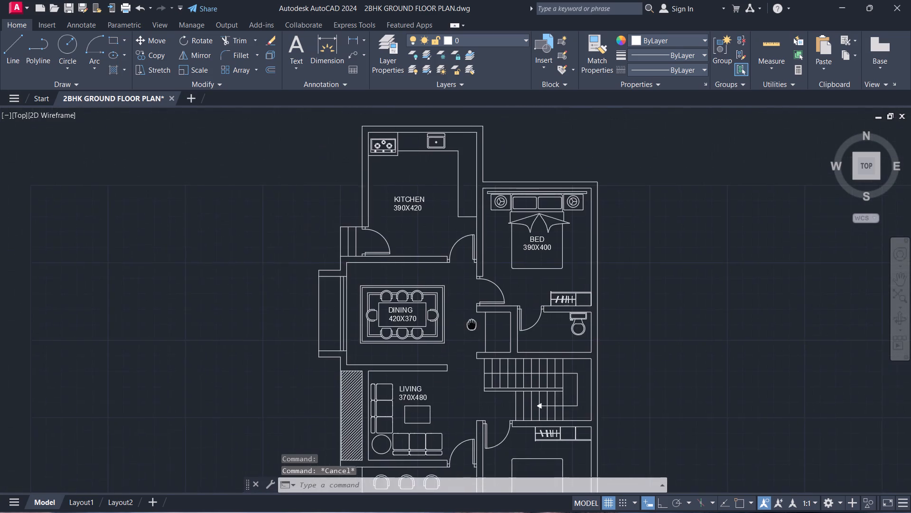
{"action": "middle_click_drag", "start_coordinate": [472, 323], "coordinate": [389, 301]}
{"action": "type", "text": "T"}
{"action": "key", "text": "space"}
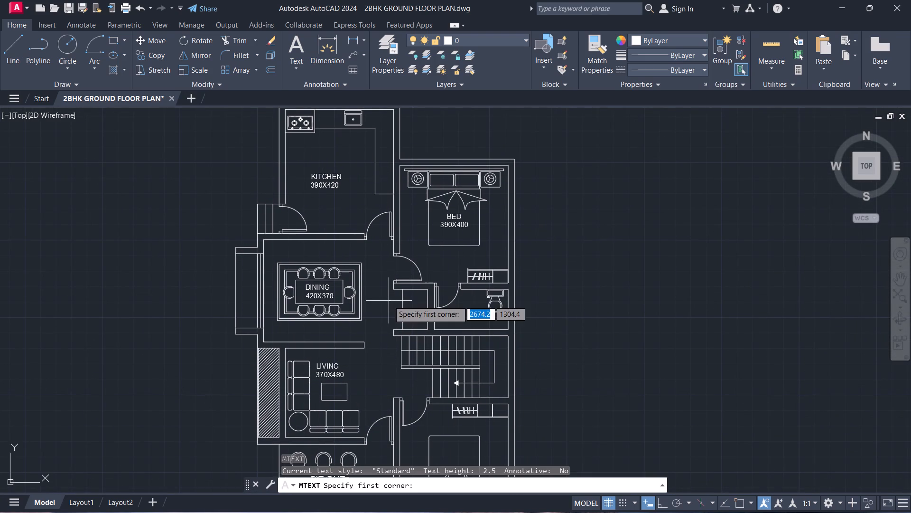
{"action": "scroll", "coordinate": [447, 303], "scroll_direction": "up", "scroll_amount": 2}
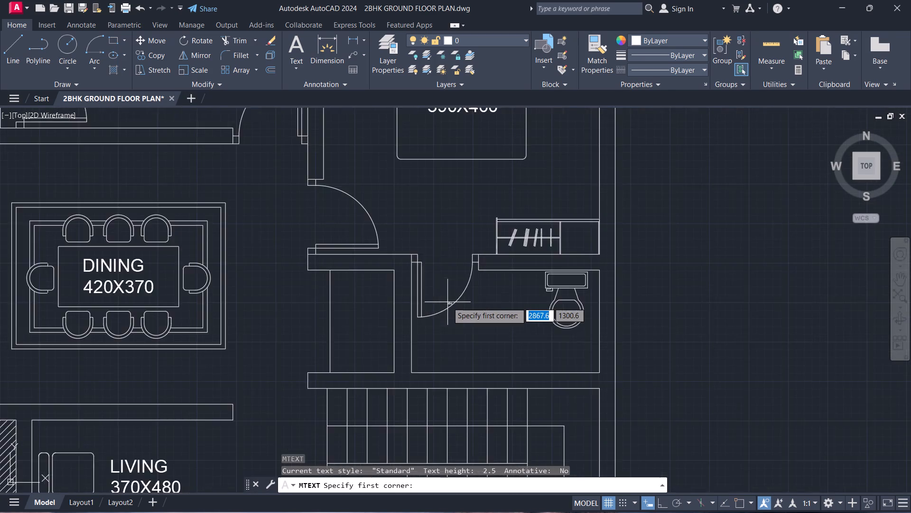
{"action": "scroll", "coordinate": [458, 323], "scroll_direction": "up", "scroll_amount": 2}
{"action": "left_click", "coordinate": [453, 321]}
{"action": "left_click", "coordinate": [622, 378]}
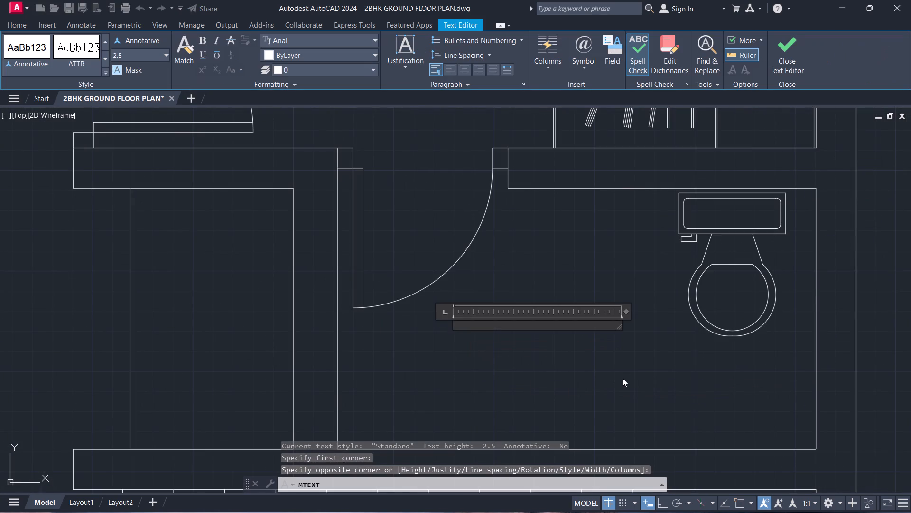
{"action": "key", "text": "t"}
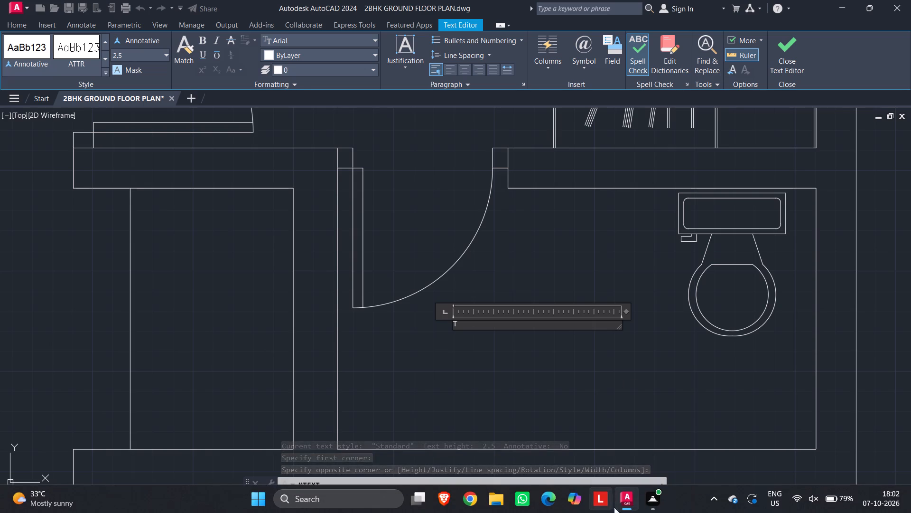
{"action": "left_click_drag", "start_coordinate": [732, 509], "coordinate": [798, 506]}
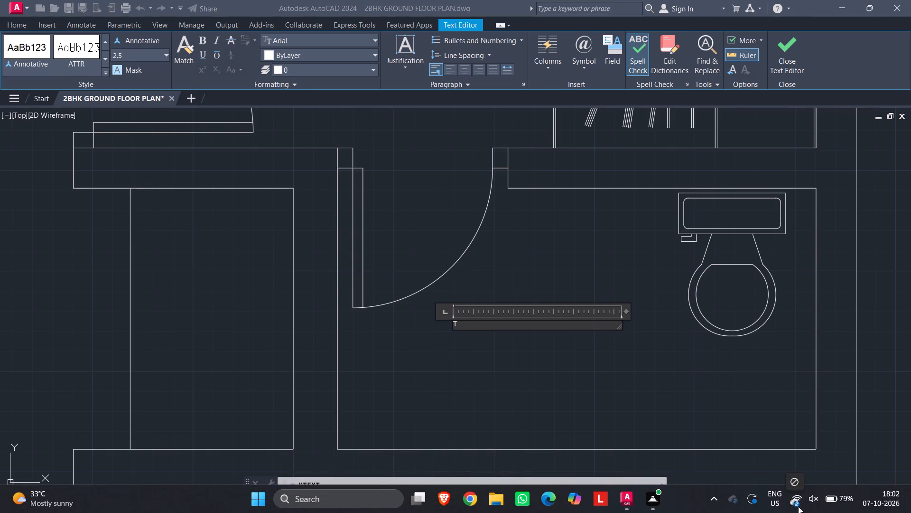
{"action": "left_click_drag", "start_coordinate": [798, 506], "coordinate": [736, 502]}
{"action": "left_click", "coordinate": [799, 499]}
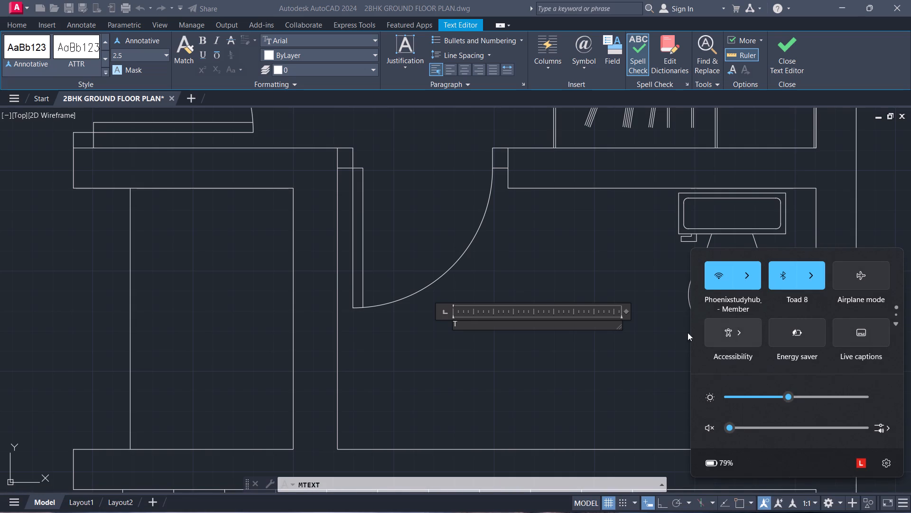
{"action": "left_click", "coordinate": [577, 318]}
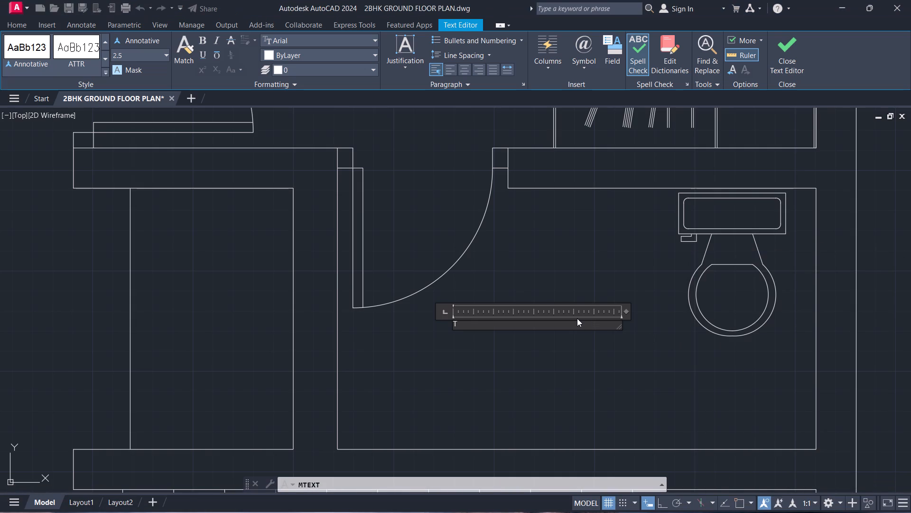
Complete the toilet label's text as TOILET with 370X130 on the second line.
{"action": "type", "text": "OILE"}
{"action": "key", "text": "t"}
{"action": "key", "text": "Return"}
{"action": "type", "text": "37"}
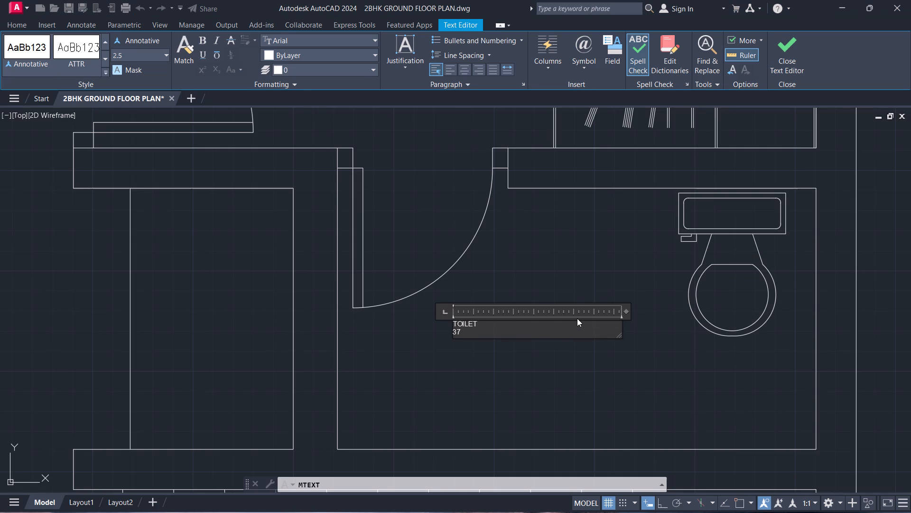
{"action": "key", "text": "0"}
{"action": "type", "text": "X130"}
Correct the size on the toilet label's second line to 200X130.
{"action": "key", "text": "Left"}
{"action": "key", "text": "Left"}
{"action": "key", "text": "Left"}
{"action": "key", "text": "Left"}
{"action": "key", "text": "Left"}
{"action": "key", "text": "BackSpace"}
{"action": "key", "text": "BackSpace"}
{"action": "type", "text": "200"}
{"action": "key", "text": "BackSpace"}
Set all of the TOILET label's text to height 16 and finish editing.
{"action": "key", "text": "ctrl+a"}
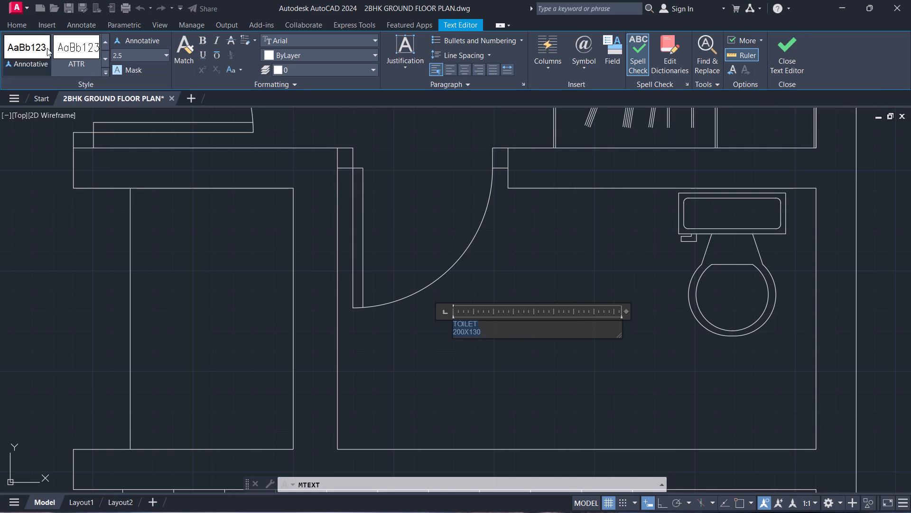
{"action": "left_click", "coordinate": [144, 53]}
{"action": "type", "text": "16"}
{"action": "key", "text": "Return"}
{"action": "left_click", "coordinate": [774, 49]}
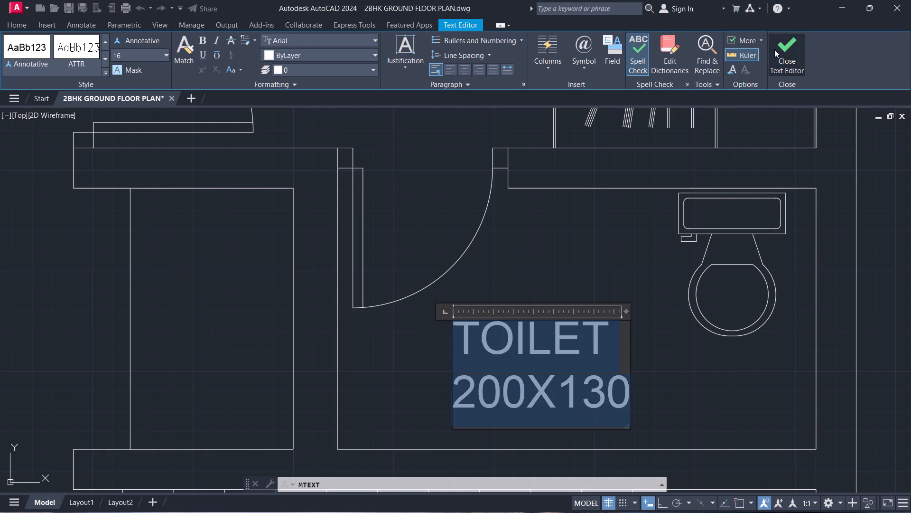
Add a multiline text label on the bed in the bedroom beside the sit-out, reading BED with 390X360 on the second line.
{"action": "scroll", "coordinate": [558, 332], "scroll_direction": "down", "scroll_amount": 2}
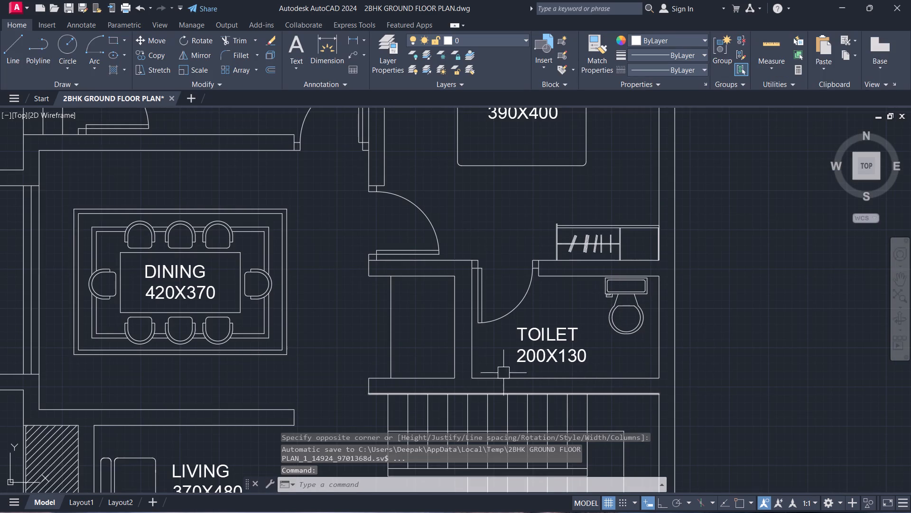
{"action": "scroll", "coordinate": [503, 373], "scroll_direction": "down", "scroll_amount": 1}
{"action": "middle_click_drag", "start_coordinate": [503, 373], "coordinate": [595, 264]}
{"action": "middle_click_drag", "start_coordinate": [560, 342], "coordinate": [512, 197]}
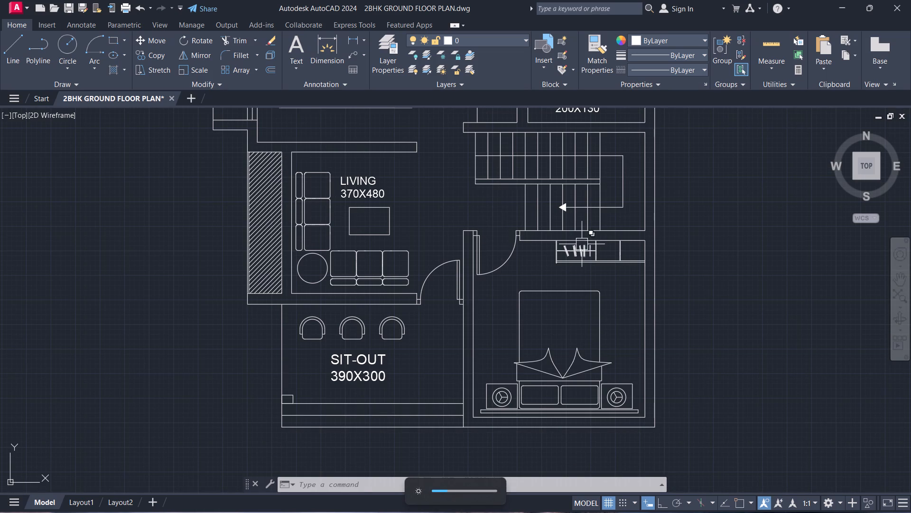
{"action": "scroll", "coordinate": [559, 314], "scroll_direction": "down", "scroll_amount": 2}
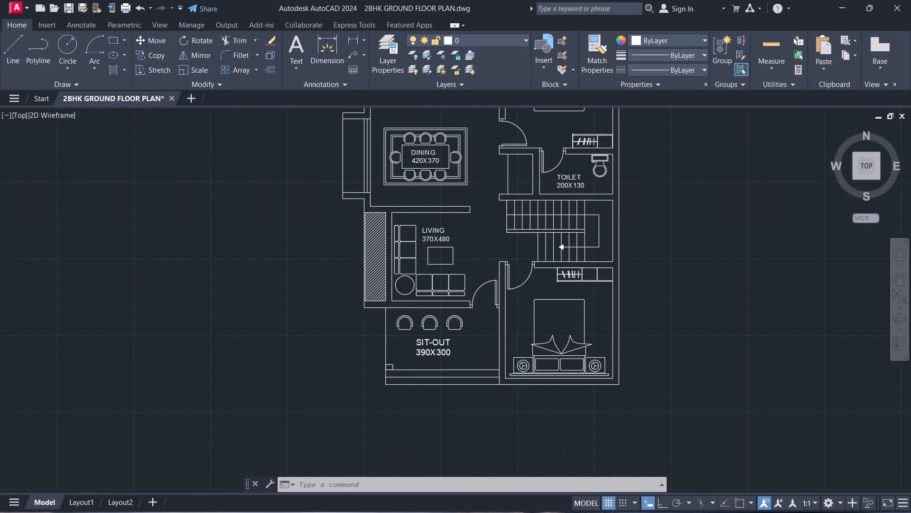
{"action": "scroll", "coordinate": [568, 189], "scroll_direction": "up", "scroll_amount": 2}
{"action": "left_click", "coordinate": [544, 155]}
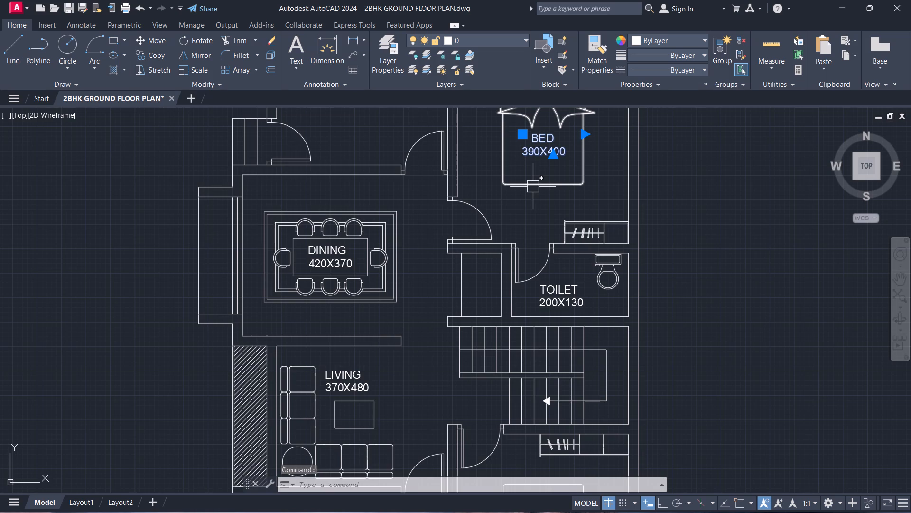
{"action": "key", "text": "Escape"}
{"action": "scroll", "coordinate": [548, 277], "scroll_direction": "down", "scroll_amount": 2}
{"action": "scroll", "coordinate": [552, 365], "scroll_direction": "up", "scroll_amount": 2}
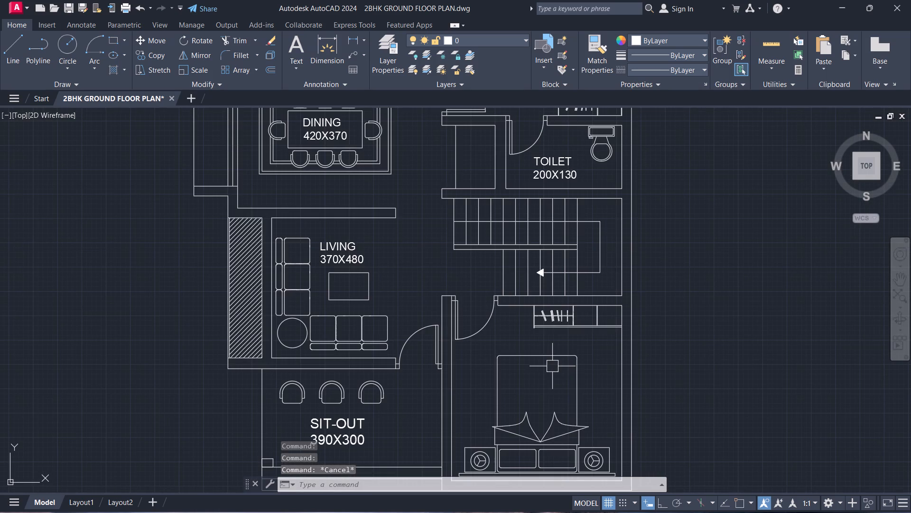
{"action": "type", "text": "T"}
{"action": "key", "text": "space"}
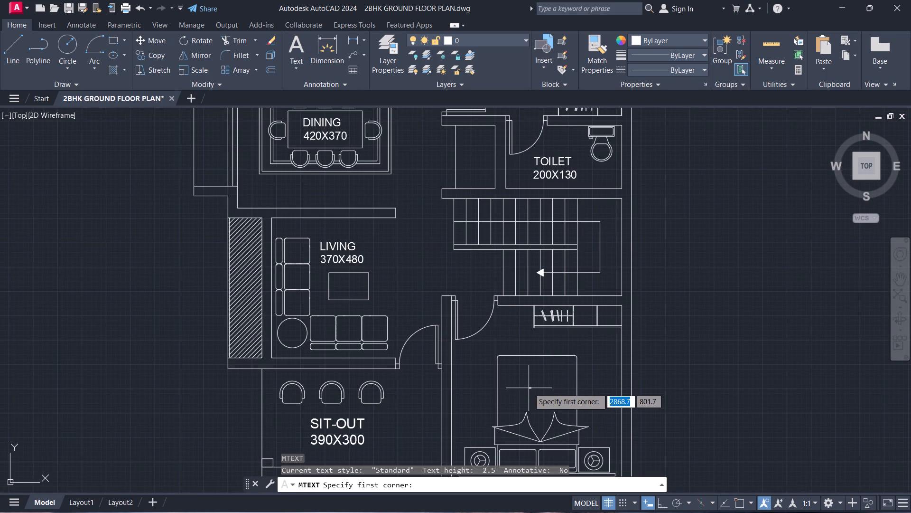
{"action": "scroll", "coordinate": [529, 388], "scroll_direction": "up", "scroll_amount": 2}
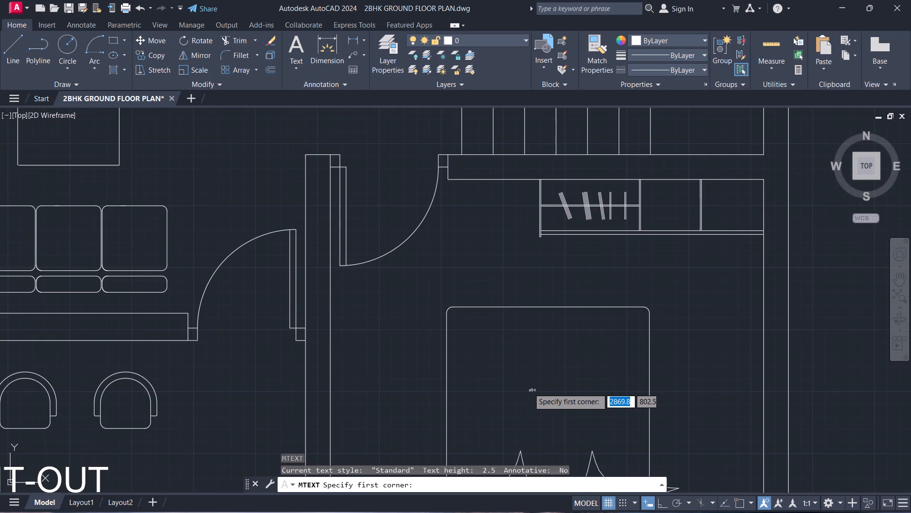
{"action": "left_click", "coordinate": [478, 339]}
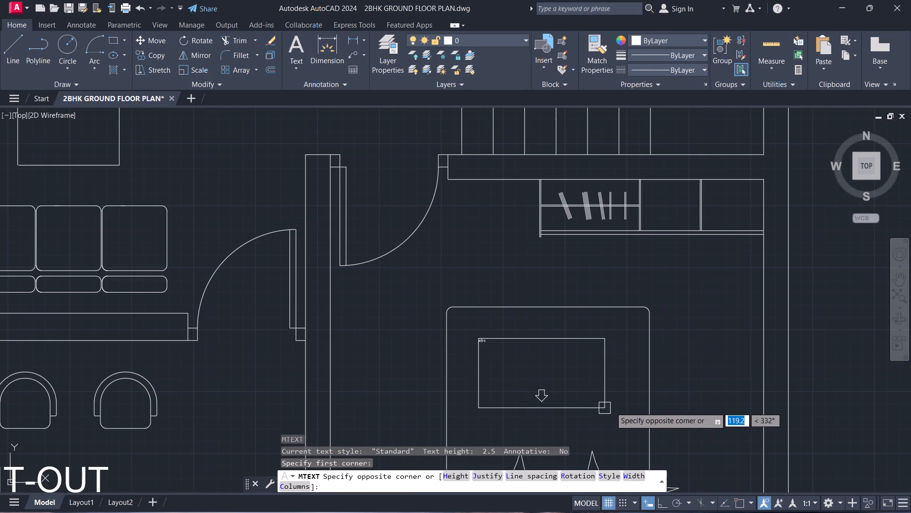
{"action": "left_click", "coordinate": [619, 405]}
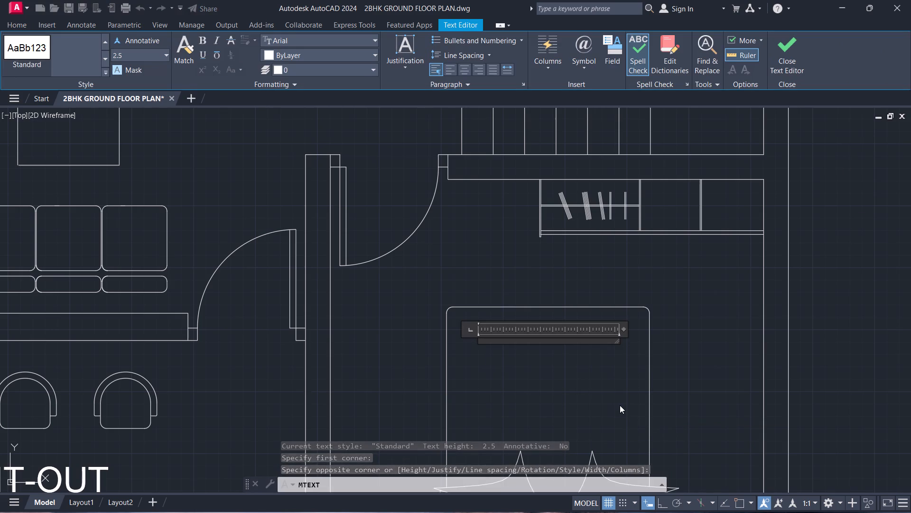
{"action": "type", "text": "BED"}
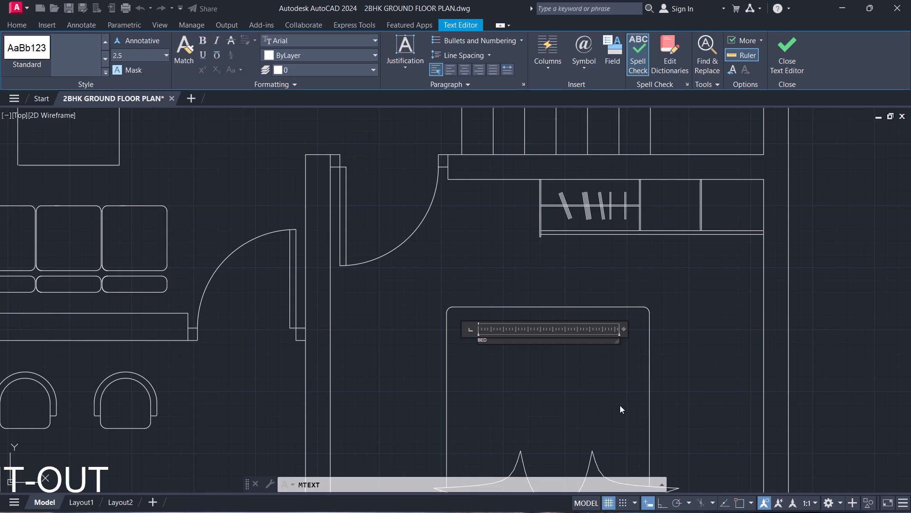
{"action": "key", "text": "Return"}
{"action": "type", "text": "390X"}
{"action": "type", "text": "360"}
Indent the word BED by three spaces so it sits centred above the size line.
{"action": "key", "text": "Up"}
{"action": "key", "text": "ctrl+Left"}
{"action": "key", "text": "space"}
{"action": "key", "text": "space"}
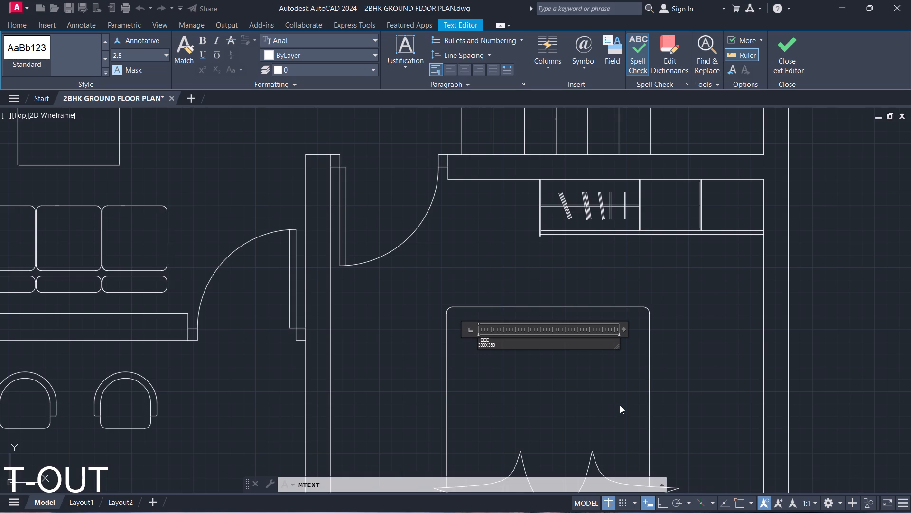
{"action": "key", "text": "space"}
Set all of the new BED label's text to height 16 and finish editing.
{"action": "key", "text": "ctrl+a"}
{"action": "left_click", "coordinate": [130, 58]}
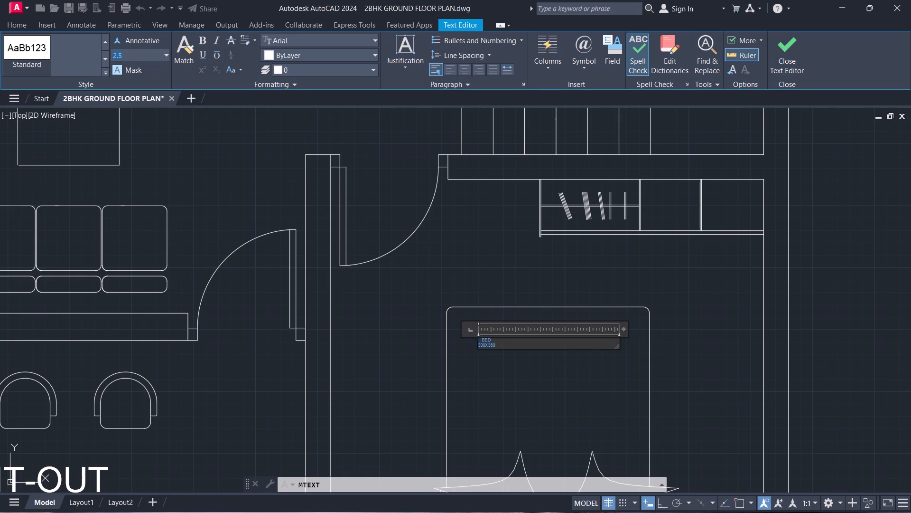
{"action": "type", "text": "16"}
{"action": "key", "text": "Return"}
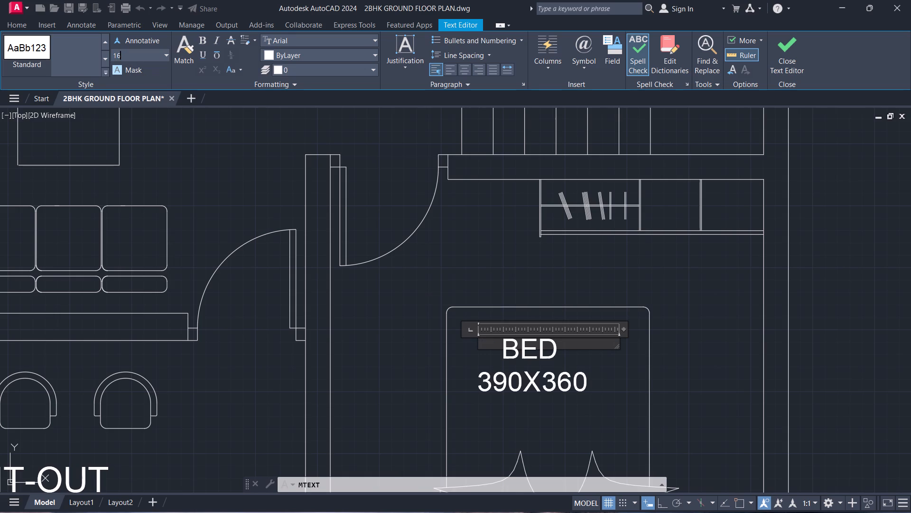
{"action": "left_click", "coordinate": [791, 62]}
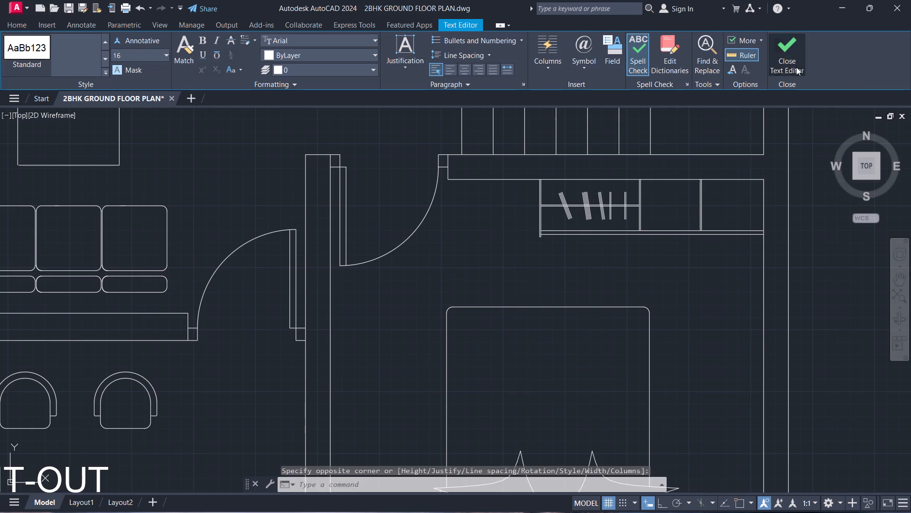
Move the BED 390X360 label about 18 units towards the middle of the bed, closer to the pillows.
{"action": "scroll", "coordinate": [578, 373], "scroll_direction": "down", "scroll_amount": 2}
{"action": "middle_click_drag", "start_coordinate": [578, 373], "coordinate": [601, 232]}
{"action": "scroll", "coordinate": [595, 242], "scroll_direction": "up", "scroll_amount": 2}
{"action": "left_click", "coordinate": [595, 243]}
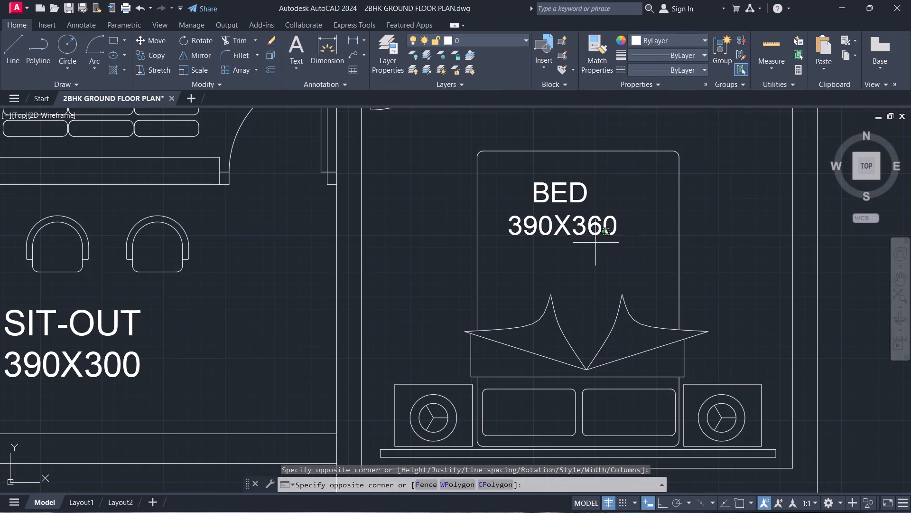
{"action": "left_click", "coordinate": [578, 216]}
{"action": "type", "text": "M"}
{"action": "key", "text": "space"}
{"action": "left_click", "coordinate": [560, 183]}
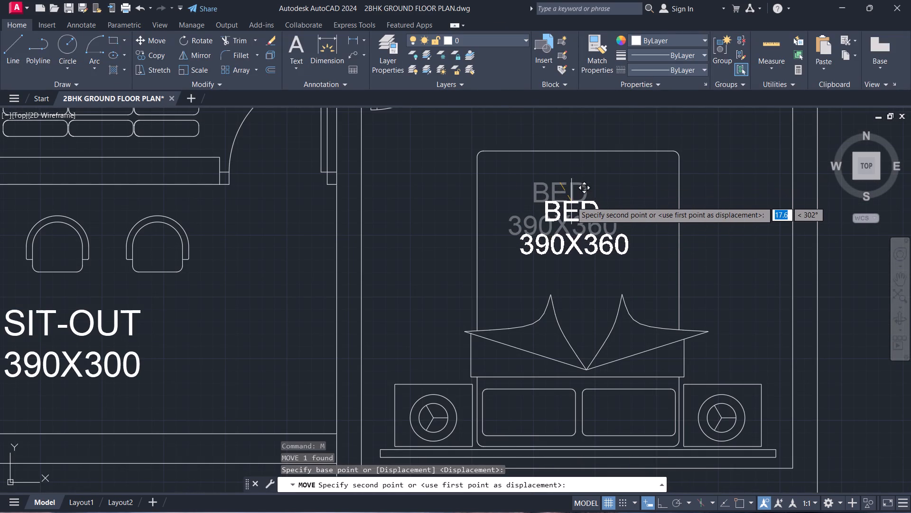
{"action": "left_click", "coordinate": [571, 202]}
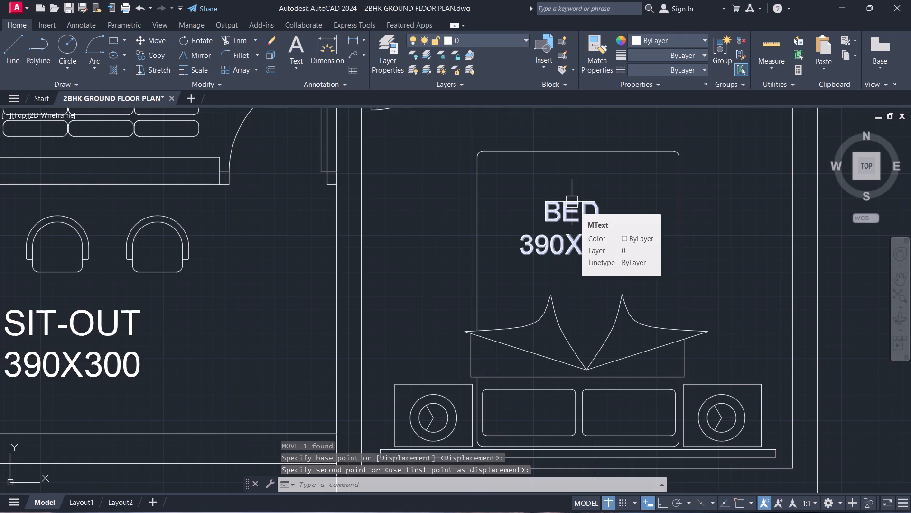
Add a multiline text label reading UP in the open passage just outside the upper flight of the staircase.
{"action": "scroll", "coordinate": [539, 185], "scroll_direction": "down", "scroll_amount": 1}
{"action": "middle_click_drag", "start_coordinate": [465, 246], "coordinate": [663, 290]}
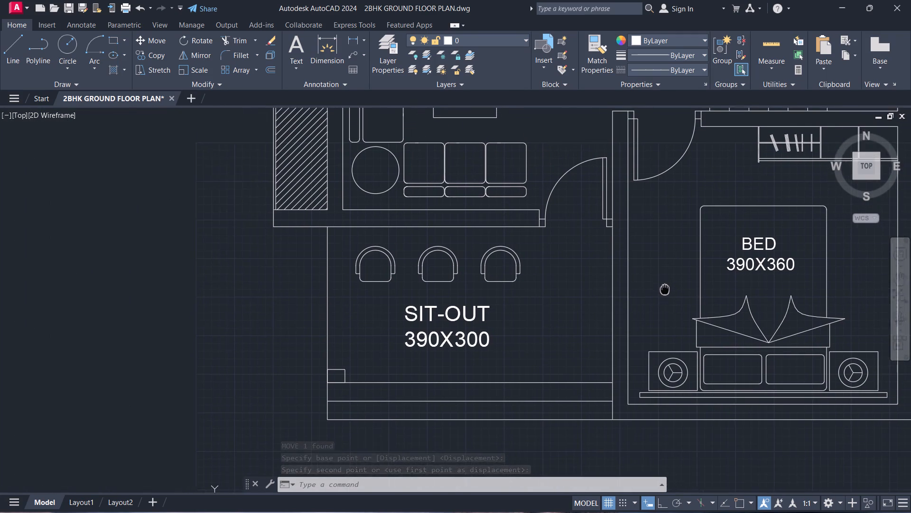
{"action": "middle_click_drag", "start_coordinate": [663, 290], "coordinate": [663, 290]}
{"action": "middle_click_drag", "start_coordinate": [641, 300], "coordinate": [589, 306]}
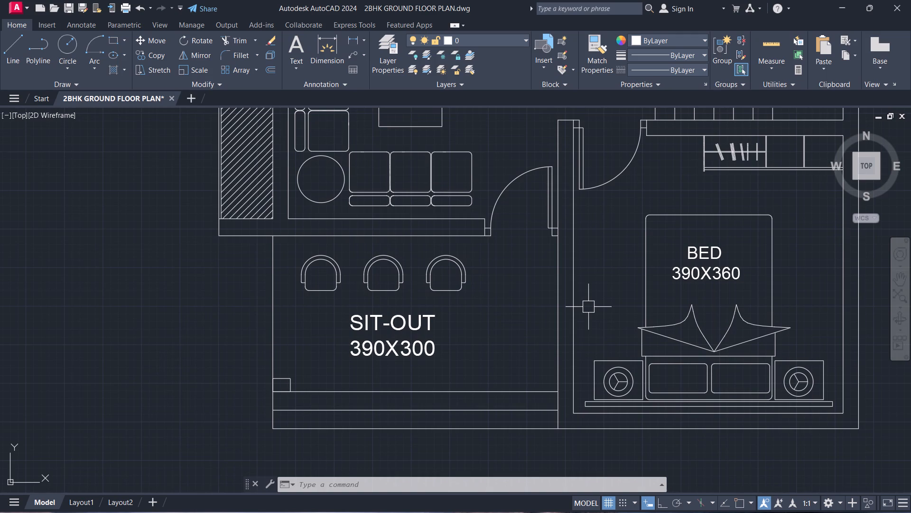
{"action": "scroll", "coordinate": [663, 275], "scroll_direction": "down", "scroll_amount": 3}
{"action": "middle_click_drag", "start_coordinate": [673, 277], "coordinate": [662, 405]}
{"action": "scroll", "coordinate": [567, 377], "scroll_direction": "up", "scroll_amount": 2}
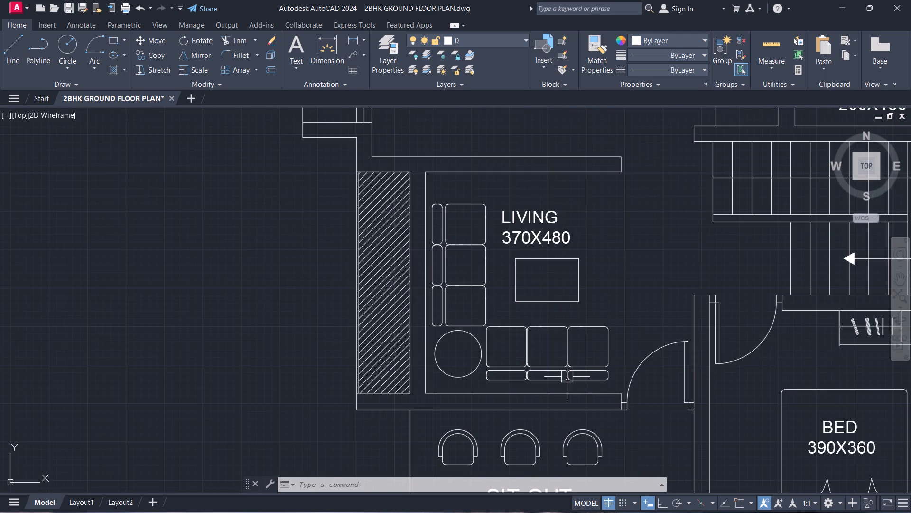
{"action": "middle_click_drag", "start_coordinate": [649, 457], "coordinate": [540, 314]}
{"action": "middle_click_drag", "start_coordinate": [745, 324], "coordinate": [428, 416]}
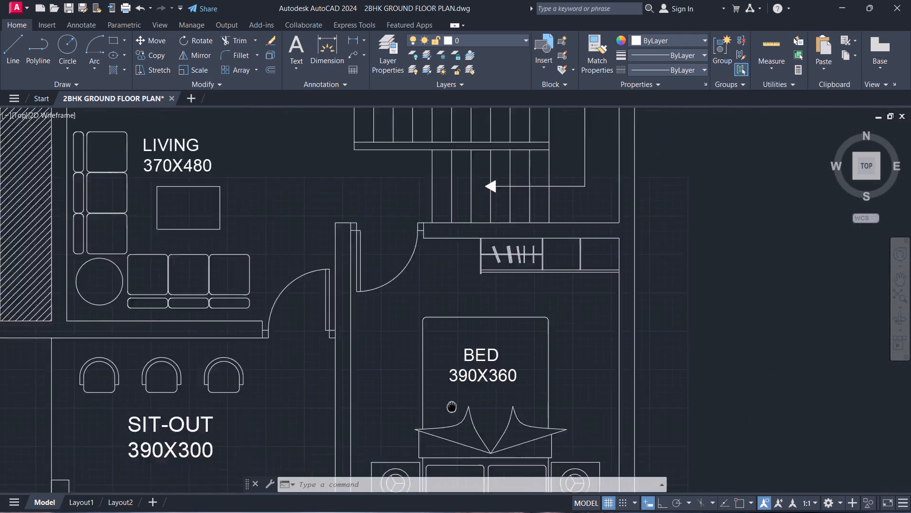
{"action": "middle_click_drag", "start_coordinate": [428, 416], "coordinate": [515, 506]}
{"action": "middle_click_drag", "start_coordinate": [465, 302], "coordinate": [593, 352]}
{"action": "scroll", "coordinate": [464, 322], "scroll_direction": "up", "scroll_amount": 1}
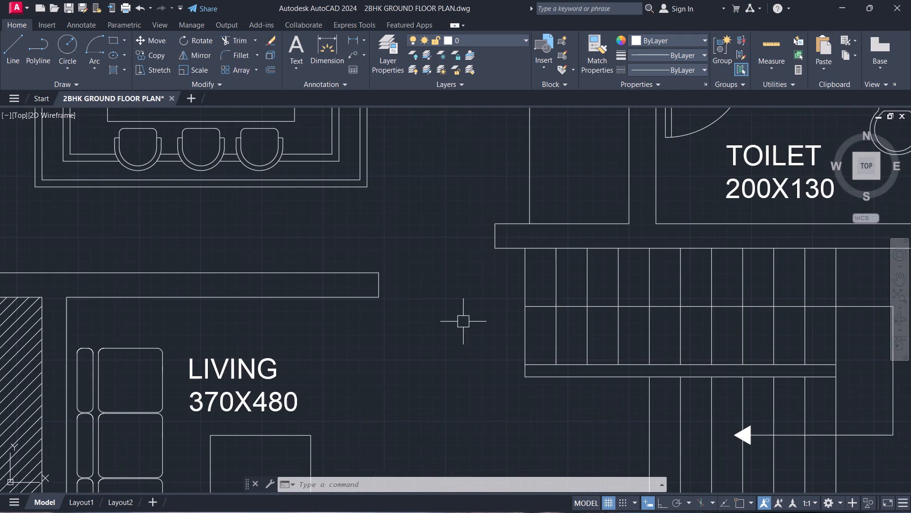
{"action": "type", "text": "T"}
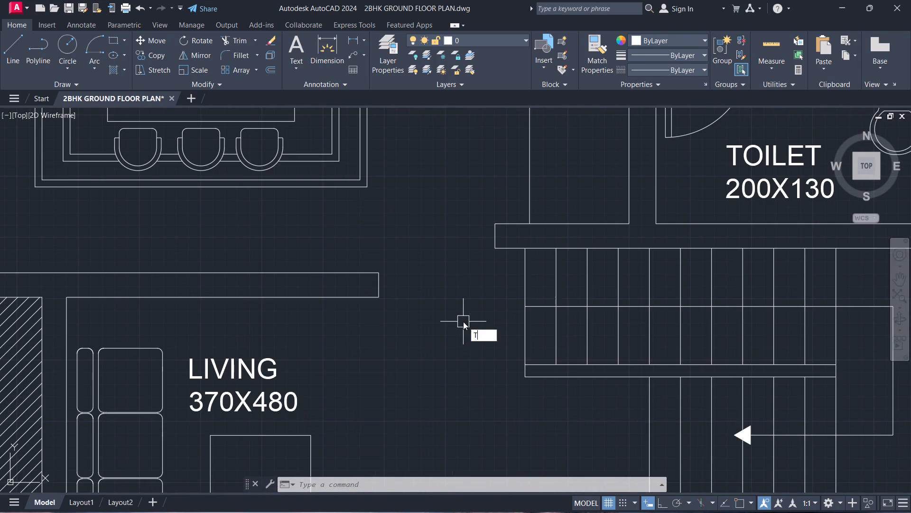
{"action": "key", "text": "space"}
{"action": "left_click", "coordinate": [456, 312]}
{"action": "left_click", "coordinate": [519, 359]}
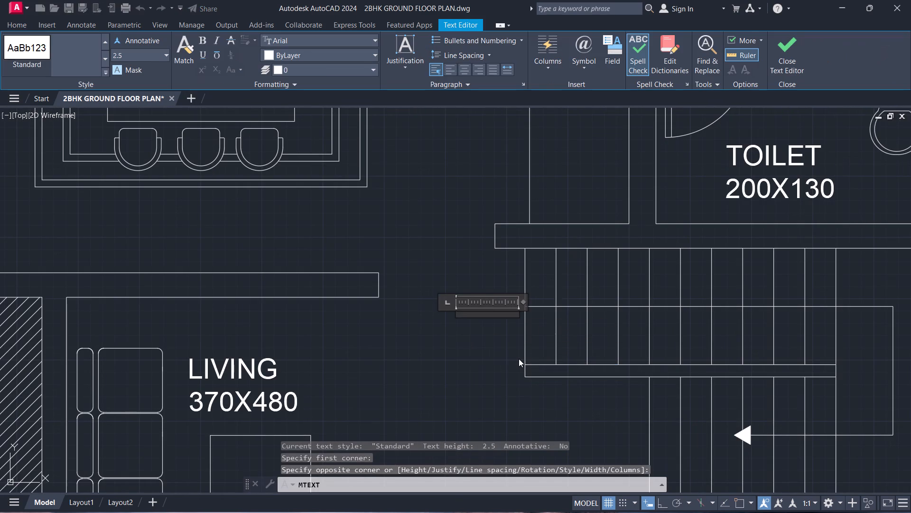
{"action": "type", "text": "UP"}
Set the UP label's text to height 16 and finish editing.
{"action": "key", "text": "ctrl+a"}
{"action": "key", "text": "BackSpace"}
{"action": "key", "text": "ctrl+a"}
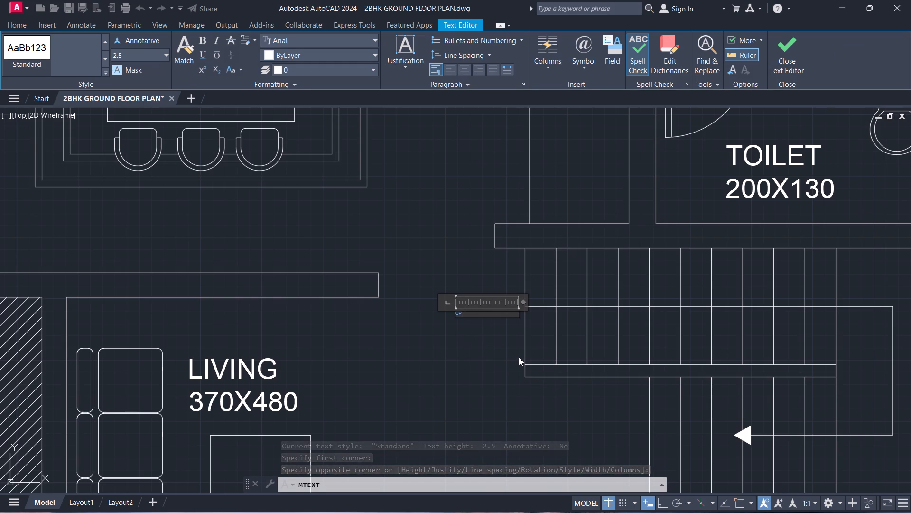
{"action": "left_click", "coordinate": [146, 55]}
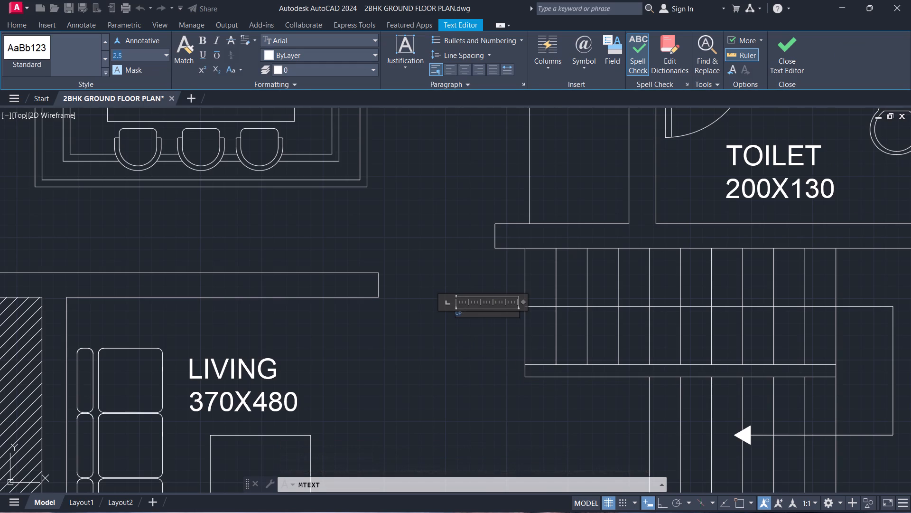
{"action": "type", "text": "16"}
{"action": "key", "text": "Return"}
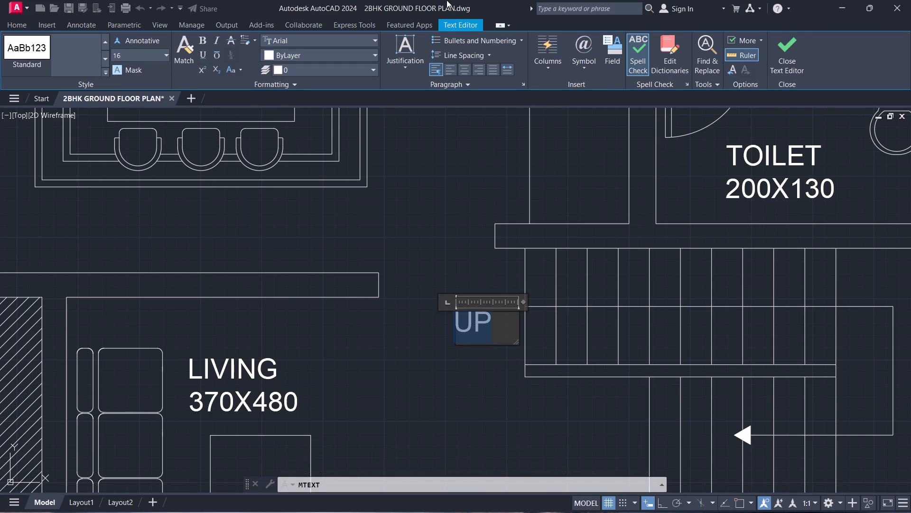
{"action": "left_click", "coordinate": [779, 49]}
Move the UP label closer to the start of the upper stair flight, level with the direction line.
{"action": "scroll", "coordinate": [390, 346], "scroll_direction": "up", "scroll_amount": 2}
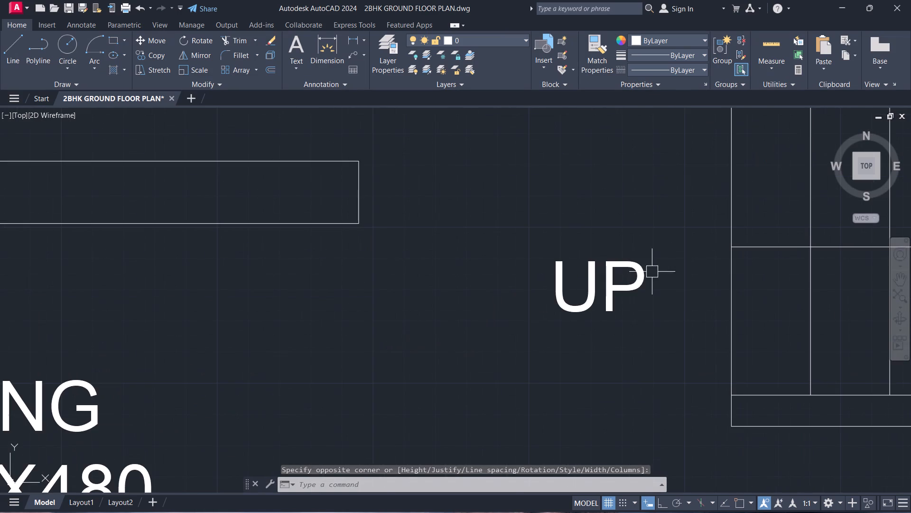
{"action": "left_click", "coordinate": [669, 266]}
{"action": "left_click", "coordinate": [597, 266]}
{"action": "type", "text": "M"}
{"action": "key", "text": "space"}
{"action": "left_click", "coordinate": [593, 274]}
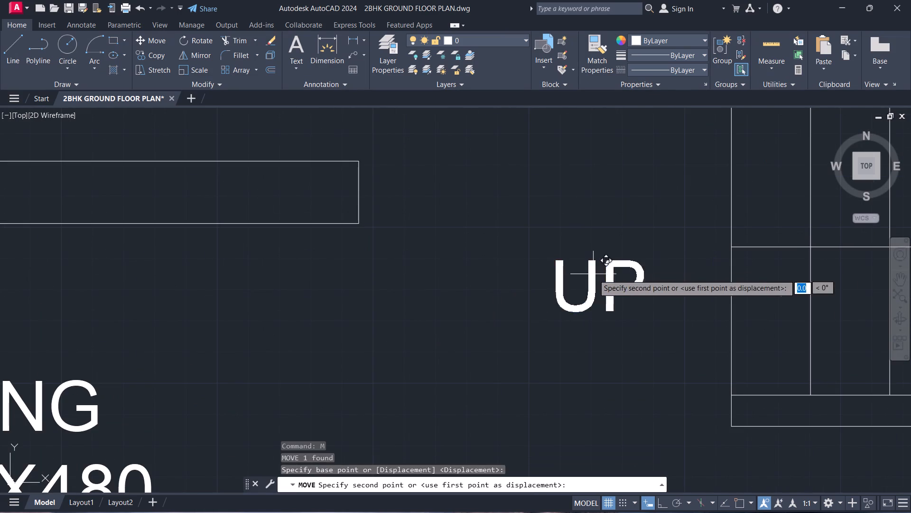
{"action": "left_click", "coordinate": [668, 241]}
{"action": "scroll", "coordinate": [614, 285], "scroll_direction": "down", "scroll_amount": 5}
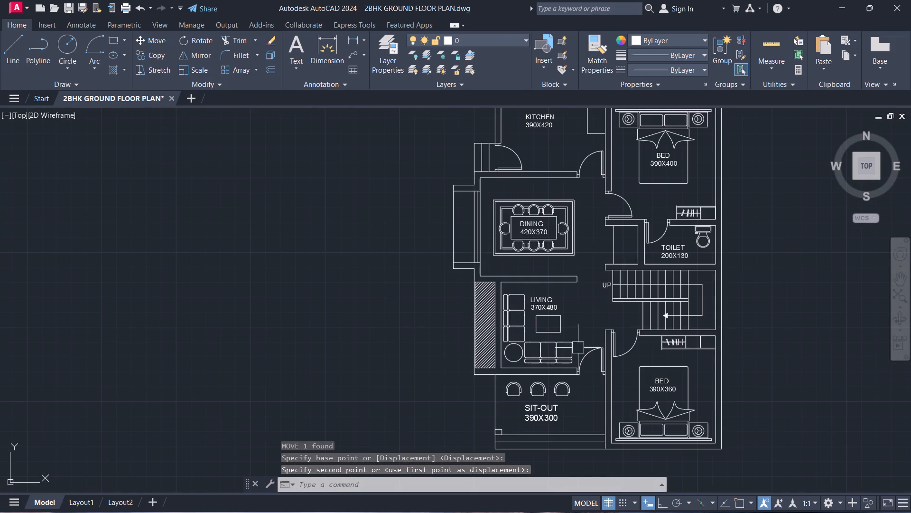
{"action": "middle_click_drag", "start_coordinate": [666, 325], "coordinate": [601, 331]}
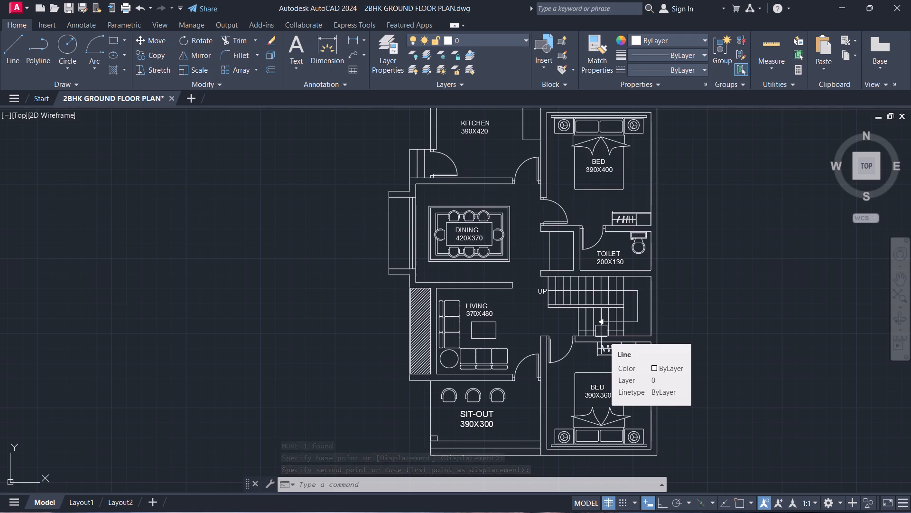
{"action": "key", "text": "h"}
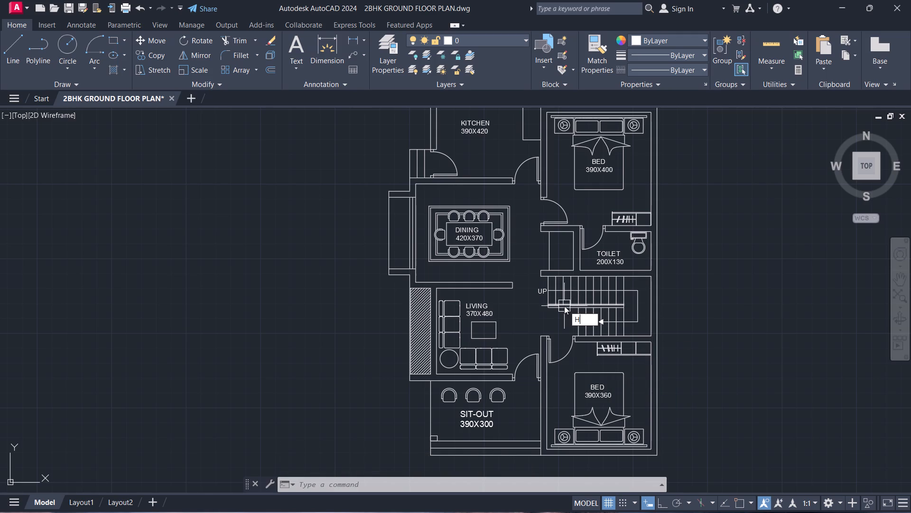
{"action": "key", "text": "Escape"}
Copy the kitchen sink to the empty space outside the plan, beside the BED 390X400 room.
{"action": "scroll", "coordinate": [530, 162], "scroll_direction": "up", "scroll_amount": 1}
{"action": "middle_click_drag", "start_coordinate": [530, 162], "coordinate": [552, 399]}
{"action": "scroll", "coordinate": [496, 269], "scroll_direction": "up", "scroll_amount": 2}
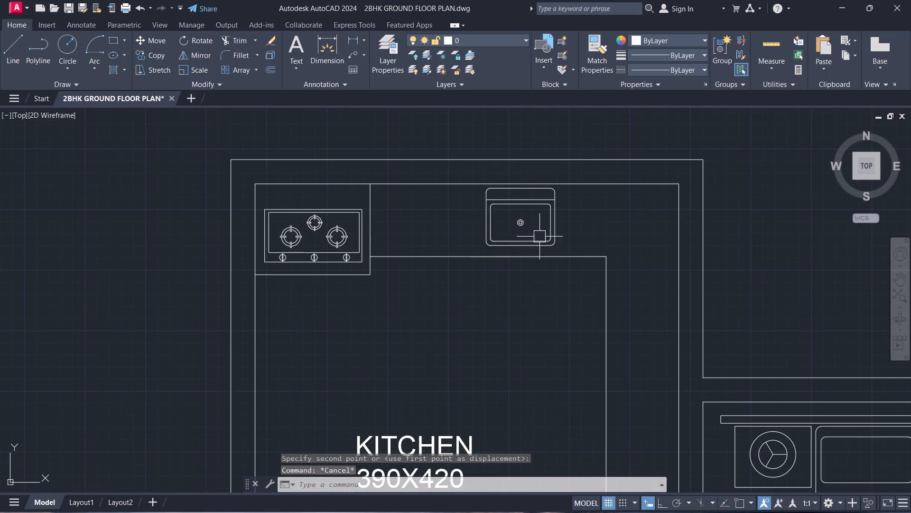
{"action": "left_click", "coordinate": [556, 233]}
{"action": "type", "text": "CO"}
{"action": "key", "text": "space"}
{"action": "left_click", "coordinate": [521, 251]}
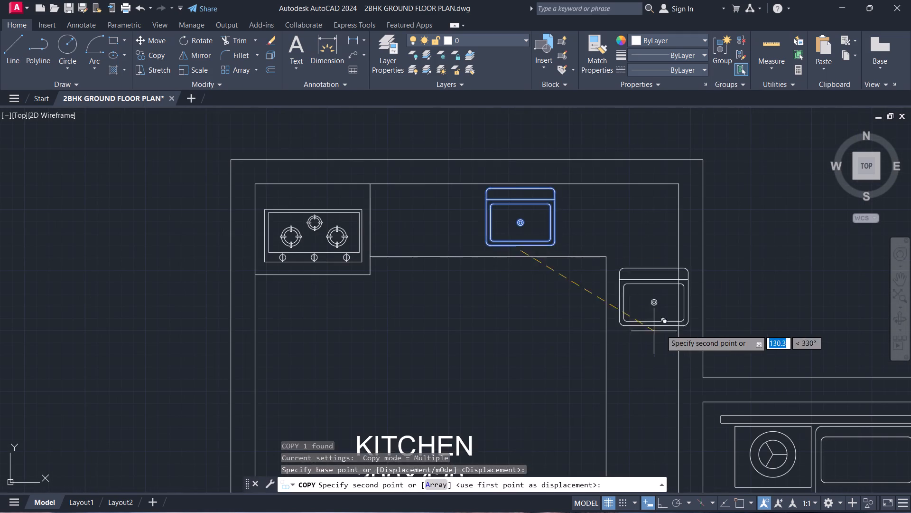
{"action": "scroll", "coordinate": [671, 323], "scroll_direction": "down", "scroll_amount": 2}
{"action": "middle_click_drag", "start_coordinate": [671, 323], "coordinate": [11, 222]}
{"action": "left_click_drag", "start_coordinate": [349, 308], "coordinate": [351, 313]}
{"action": "key", "text": "Escape"}
{"action": "middle_click_drag", "start_coordinate": [342, 358], "coordinate": [521, 306]}
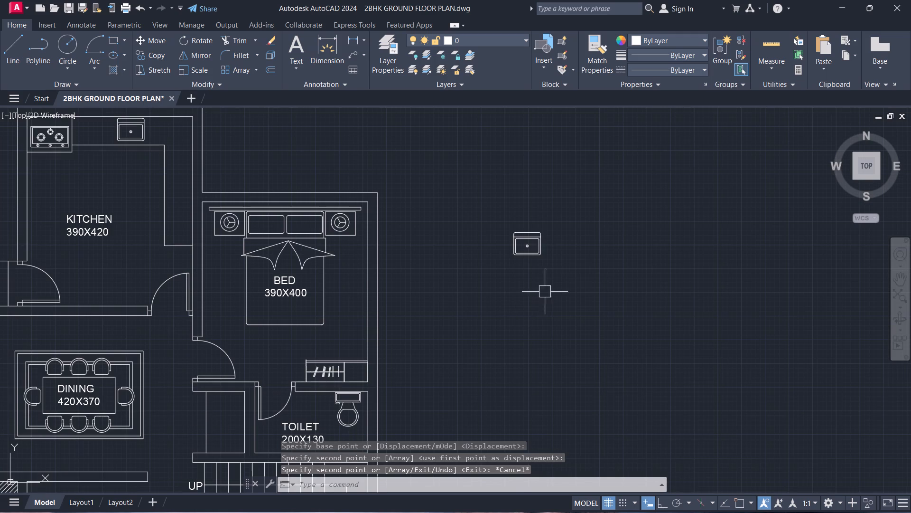
Rotate the copied sink a quarter turn clockwise about a point just above it, with Ortho on.
{"action": "left_click_drag", "start_coordinate": [601, 273], "coordinate": [599, 266]}
{"action": "left_click", "coordinate": [443, 193]}
{"action": "key", "text": "r"}
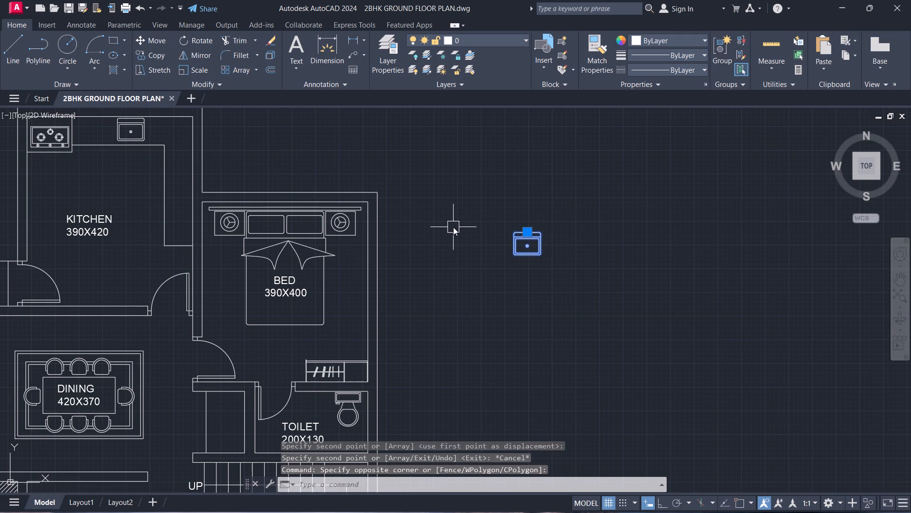
{"action": "key", "text": "o"}
{"action": "key", "text": "space"}
{"action": "scroll", "coordinate": [525, 233], "scroll_direction": "up", "scroll_amount": 2}
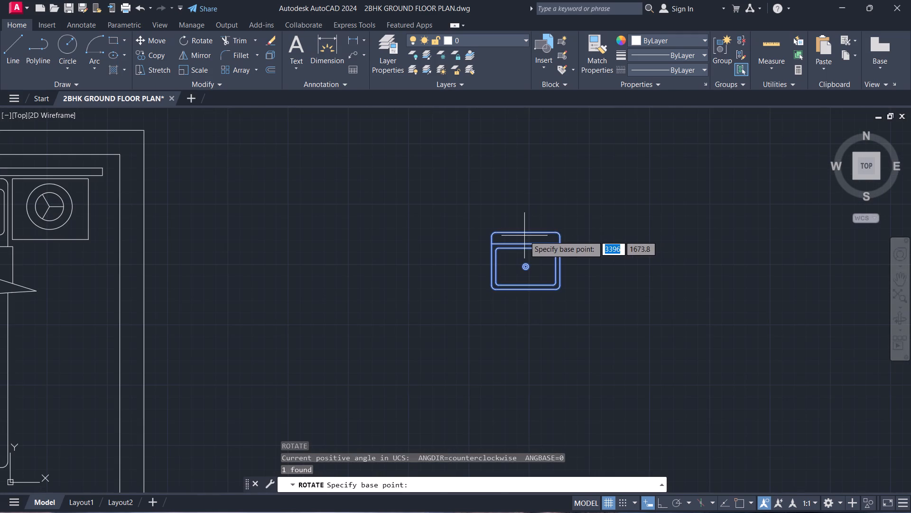
{"action": "left_click", "coordinate": [525, 209]}
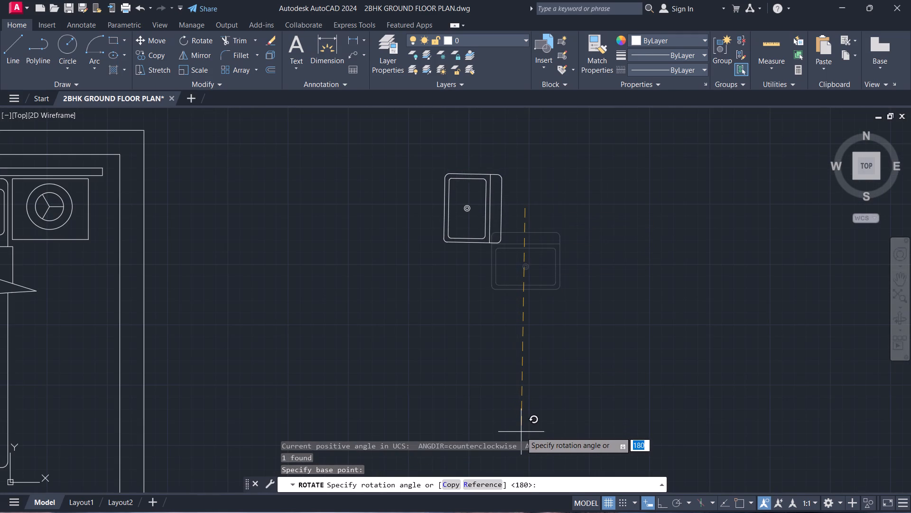
{"action": "key", "text": "F8"}
{"action": "left_click", "coordinate": [521, 417]}
{"action": "key", "text": "Escape"}
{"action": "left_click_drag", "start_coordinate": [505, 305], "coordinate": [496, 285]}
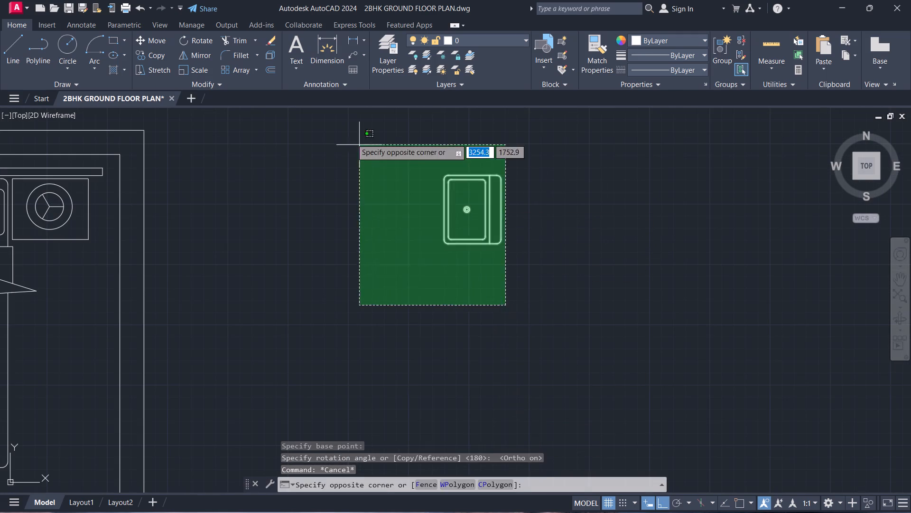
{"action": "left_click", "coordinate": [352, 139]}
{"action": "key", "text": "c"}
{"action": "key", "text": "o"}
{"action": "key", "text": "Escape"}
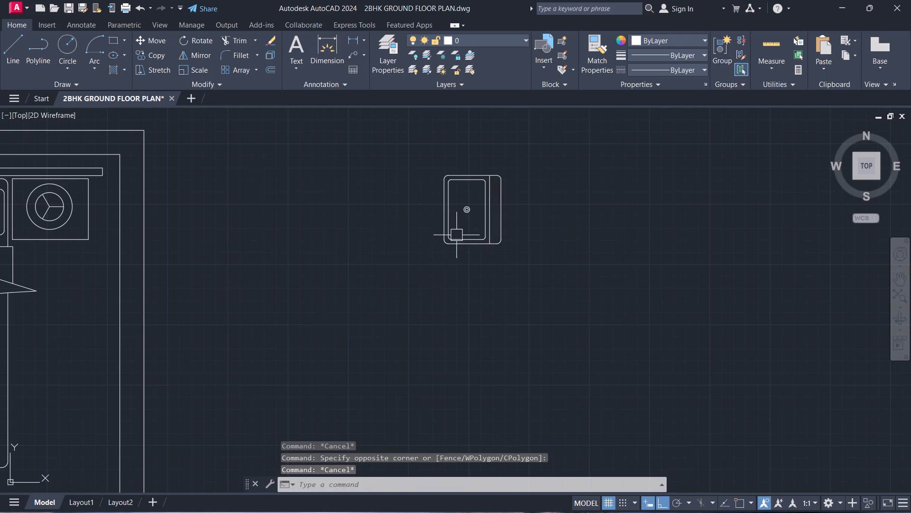
Move the rotated sink into the small wash area between the dining room and the toilet, with Ortho off.
{"action": "left_click", "coordinate": [477, 230]}
{"action": "left_click", "coordinate": [437, 209]}
{"action": "key", "text": "m"}
{"action": "key", "text": "space"}
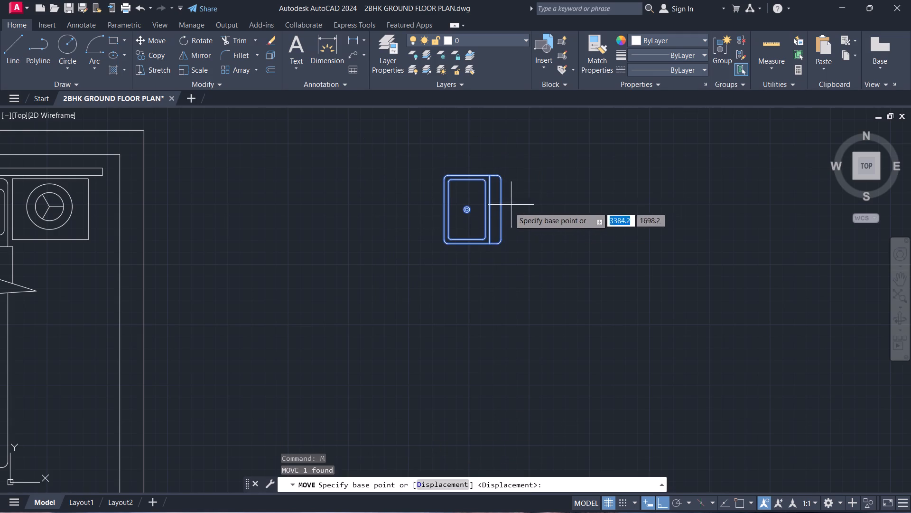
{"action": "left_click", "coordinate": [507, 213]}
{"action": "middle_click_drag", "start_coordinate": [433, 366], "coordinate": [558, 122]}
{"action": "scroll", "coordinate": [433, 366], "scroll_direction": "down", "scroll_amount": 1}
{"action": "middle_click_drag", "start_coordinate": [321, 379], "coordinate": [631, 327]}
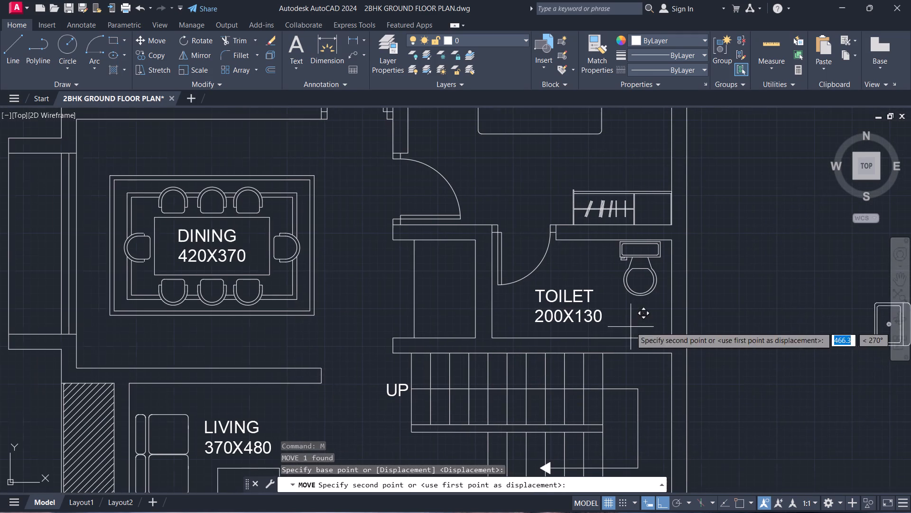
{"action": "key", "text": "F9"}
{"action": "key", "text": "F9"}
{"action": "key", "text": "F8"}
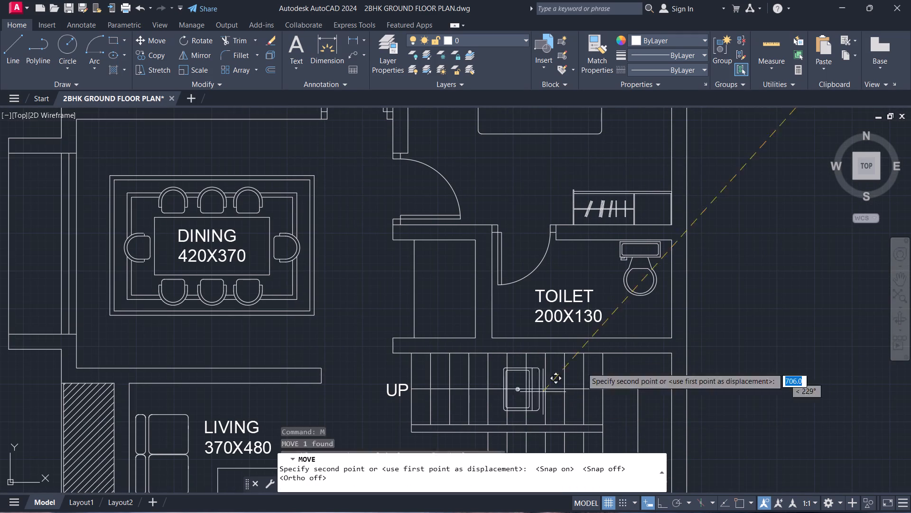
{"action": "middle_click_drag", "start_coordinate": [533, 341], "coordinate": [586, 386]}
{"action": "scroll", "coordinate": [493, 315], "scroll_direction": "up", "scroll_amount": 2}
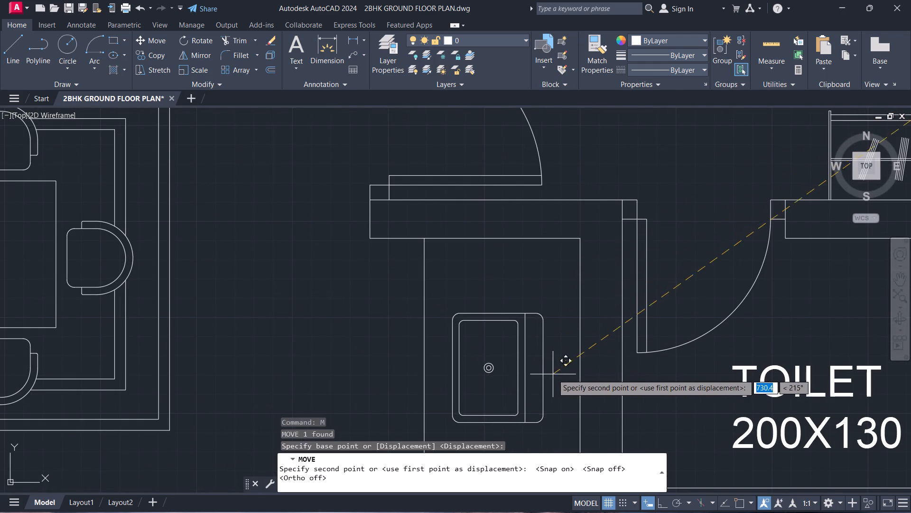
{"action": "left_click", "coordinate": [564, 372]}
{"action": "key", "text": "Escape"}
With Osnap and Ortho on, draw a vertical line from the BED 390X400 headboard, above the right bedside table's inner edge, to the outer wall line.
{"action": "scroll", "coordinate": [546, 362], "scroll_direction": "down", "scroll_amount": 2}
{"action": "middle_click_drag", "start_coordinate": [508, 317], "coordinate": [597, 251]}
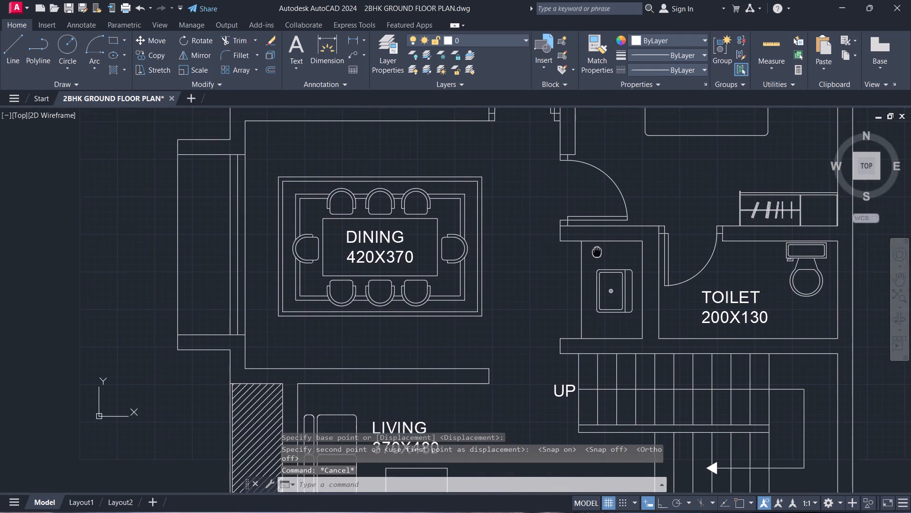
{"action": "middle_click_drag", "start_coordinate": [597, 251], "coordinate": [573, 367]}
{"action": "scroll", "coordinate": [576, 361], "scroll_direction": "down", "scroll_amount": 2}
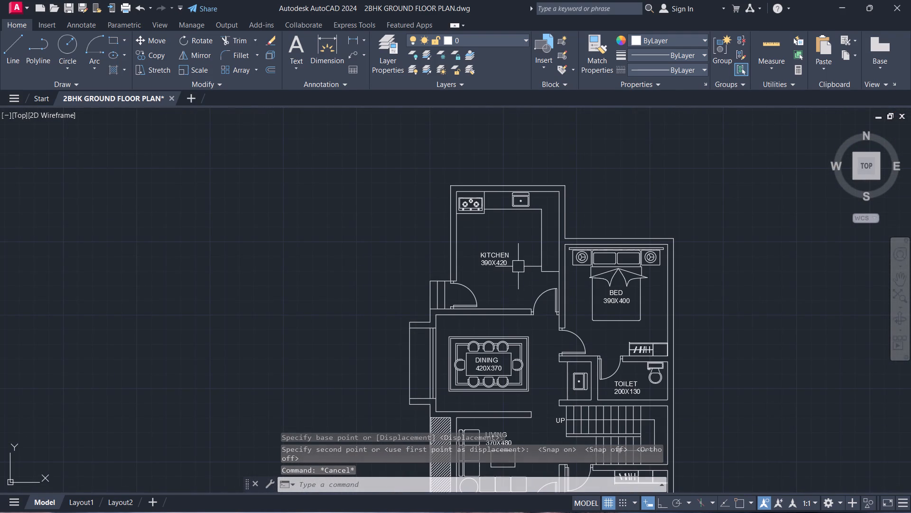
{"action": "key", "text": "F3"}
{"action": "middle_click_drag", "start_coordinate": [606, 264], "coordinate": [525, 317]}
{"action": "key", "text": "F8"}
{"action": "scroll", "coordinate": [518, 371], "scroll_direction": "up", "scroll_amount": 1}
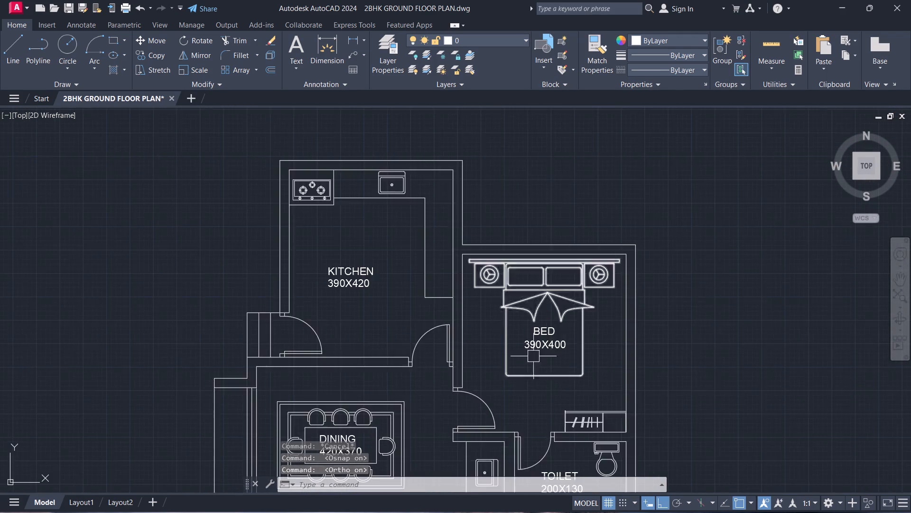
{"action": "scroll", "coordinate": [552, 329], "scroll_direction": "up", "scroll_amount": 1}
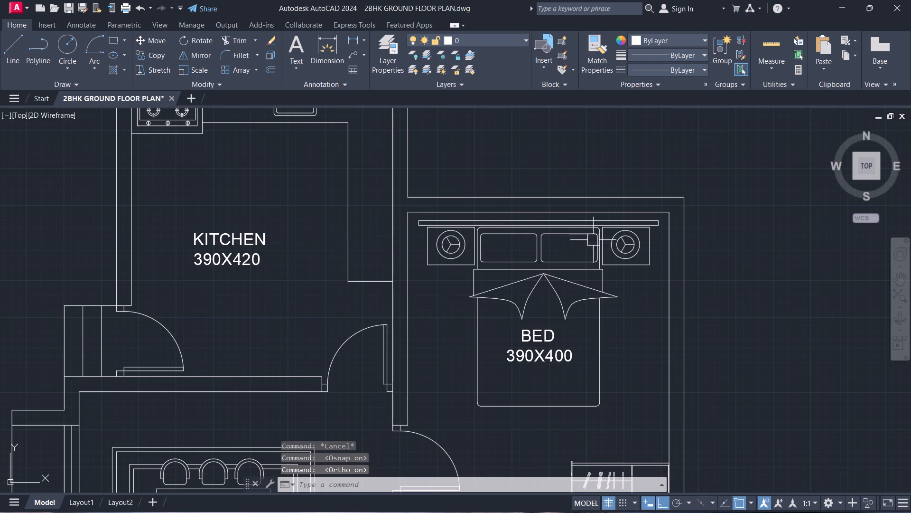
{"action": "scroll", "coordinate": [633, 190], "scroll_direction": "up", "scroll_amount": 1}
{"action": "scroll", "coordinate": [598, 215], "scroll_direction": "up", "scroll_amount": 1}
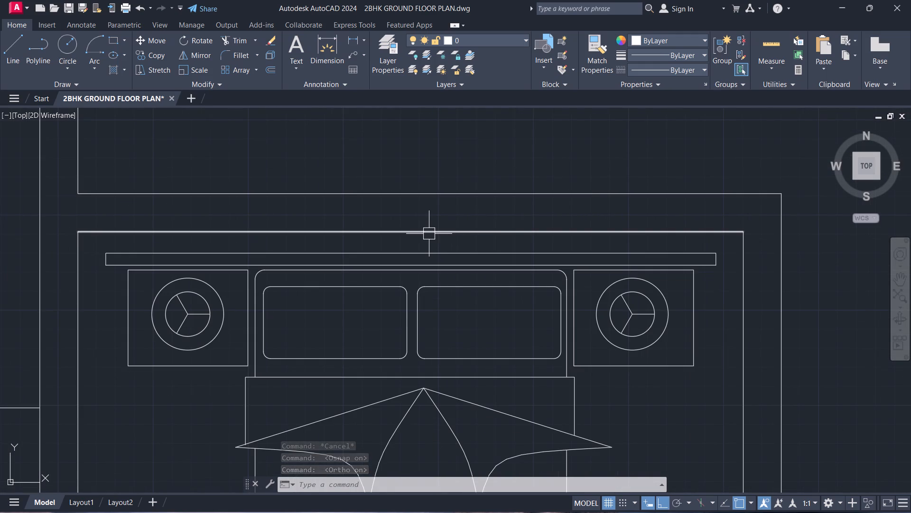
{"action": "type", "text": "L"}
{"action": "key", "text": "space"}
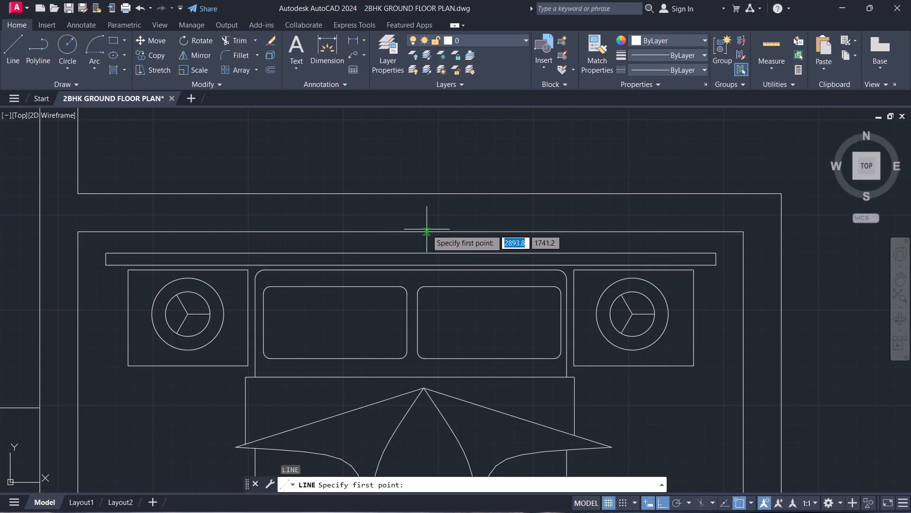
{"action": "left_click", "coordinate": [574, 254]}
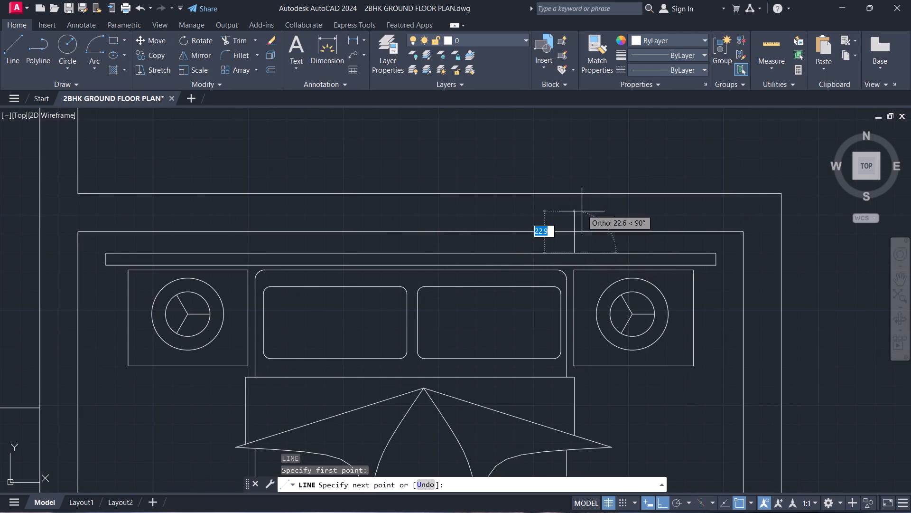
{"action": "left_click", "coordinate": [576, 193]}
{"action": "key", "text": "Escape"}
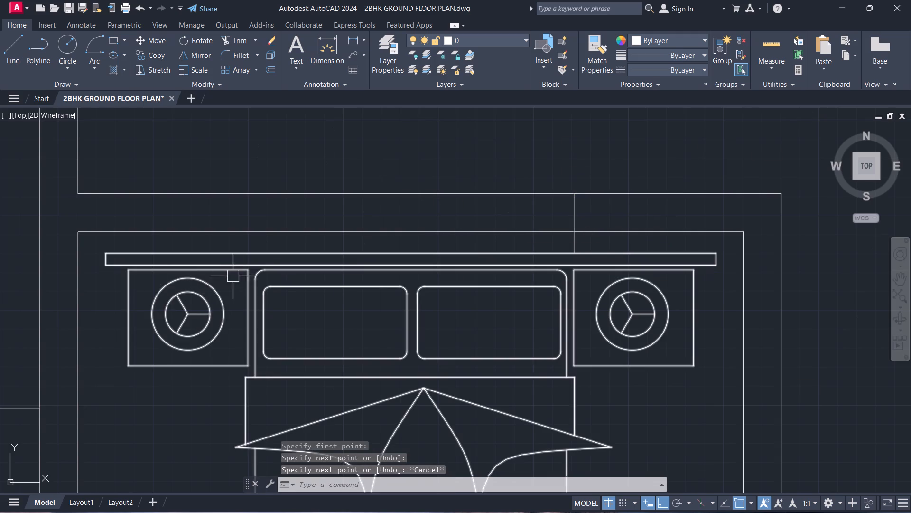
Draw a matching vertical line from the headboard, near the left bedside table's inner edge, up to the outer wall line.
{"action": "key", "text": "space"}
{"action": "left_click", "coordinate": [252, 250]}
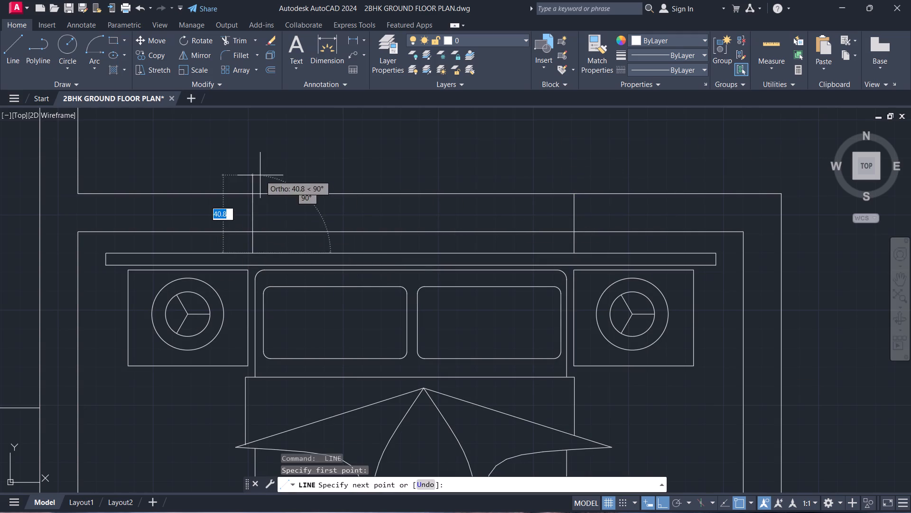
{"action": "left_click", "coordinate": [256, 196]}
{"action": "key", "text": "Escape"}
Trim both vertical lines between the headboard and the inner wall line so they only cross the wall's thickness.
{"action": "type", "text": "TR"}
{"action": "key", "text": "space"}
{"action": "scroll", "coordinate": [259, 248], "scroll_direction": "up", "scroll_amount": 1}
{"action": "left_click", "coordinate": [258, 246]}
{"action": "left_click", "coordinate": [217, 242]}
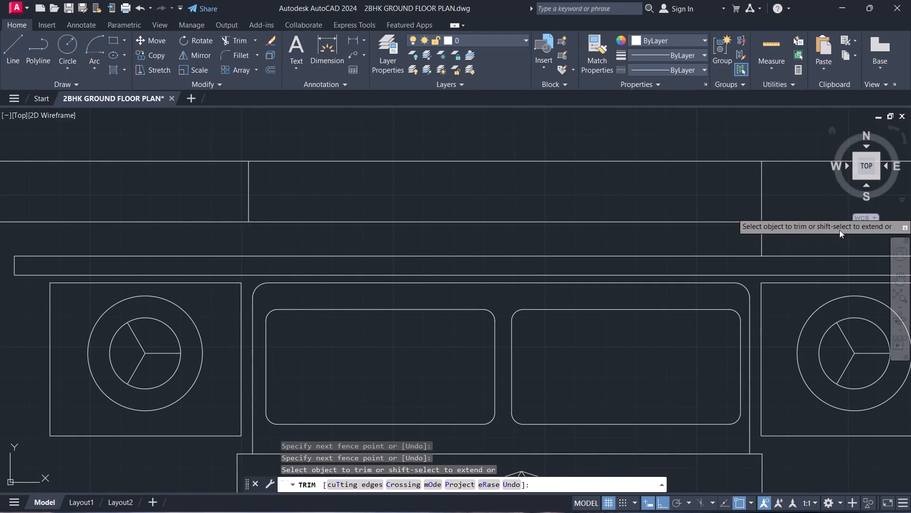
{"action": "left_click_drag", "start_coordinate": [789, 240], "coordinate": [783, 240]}
{"action": "left_click", "coordinate": [724, 234]}
{"action": "key", "text": "Escape"}
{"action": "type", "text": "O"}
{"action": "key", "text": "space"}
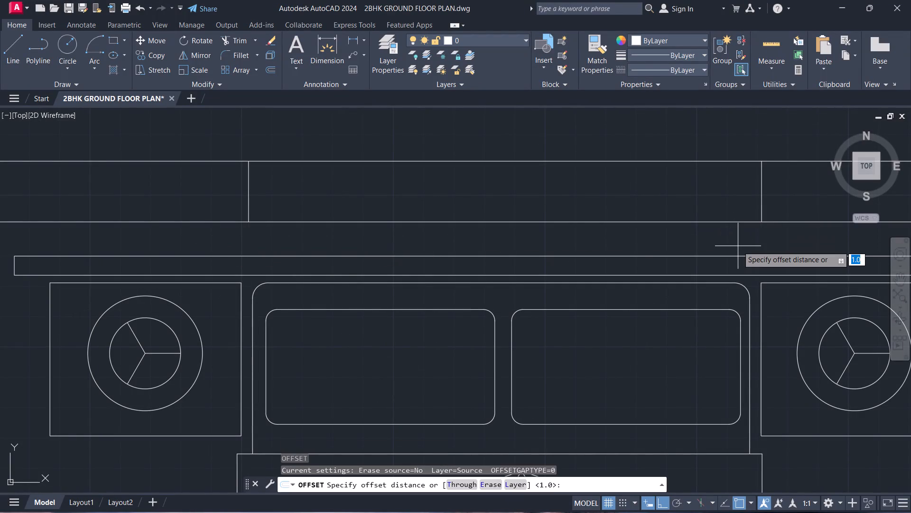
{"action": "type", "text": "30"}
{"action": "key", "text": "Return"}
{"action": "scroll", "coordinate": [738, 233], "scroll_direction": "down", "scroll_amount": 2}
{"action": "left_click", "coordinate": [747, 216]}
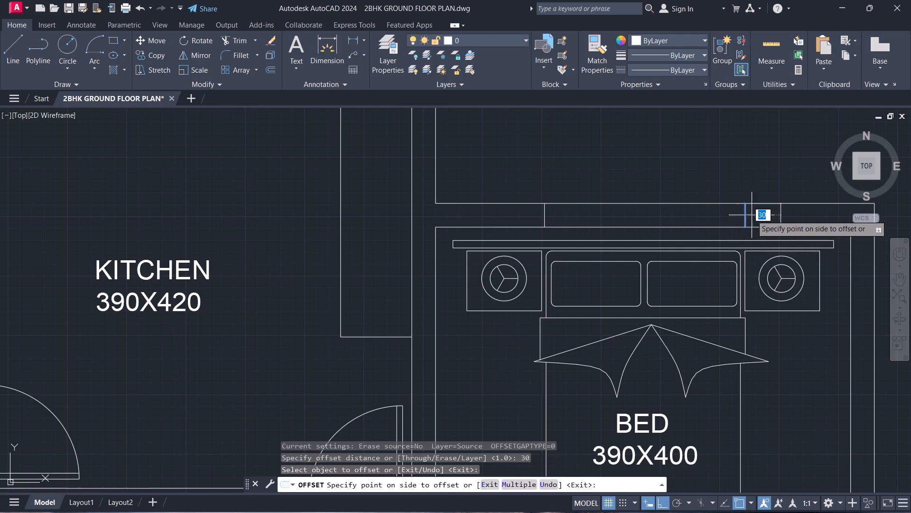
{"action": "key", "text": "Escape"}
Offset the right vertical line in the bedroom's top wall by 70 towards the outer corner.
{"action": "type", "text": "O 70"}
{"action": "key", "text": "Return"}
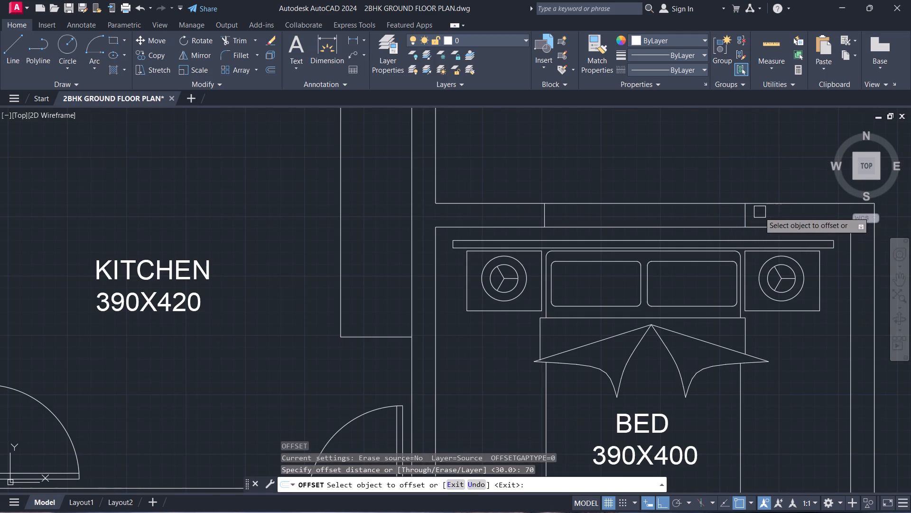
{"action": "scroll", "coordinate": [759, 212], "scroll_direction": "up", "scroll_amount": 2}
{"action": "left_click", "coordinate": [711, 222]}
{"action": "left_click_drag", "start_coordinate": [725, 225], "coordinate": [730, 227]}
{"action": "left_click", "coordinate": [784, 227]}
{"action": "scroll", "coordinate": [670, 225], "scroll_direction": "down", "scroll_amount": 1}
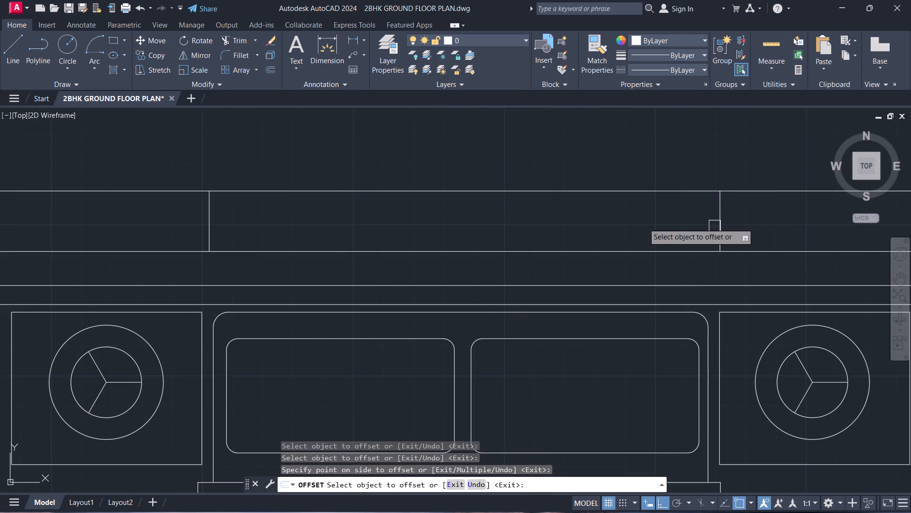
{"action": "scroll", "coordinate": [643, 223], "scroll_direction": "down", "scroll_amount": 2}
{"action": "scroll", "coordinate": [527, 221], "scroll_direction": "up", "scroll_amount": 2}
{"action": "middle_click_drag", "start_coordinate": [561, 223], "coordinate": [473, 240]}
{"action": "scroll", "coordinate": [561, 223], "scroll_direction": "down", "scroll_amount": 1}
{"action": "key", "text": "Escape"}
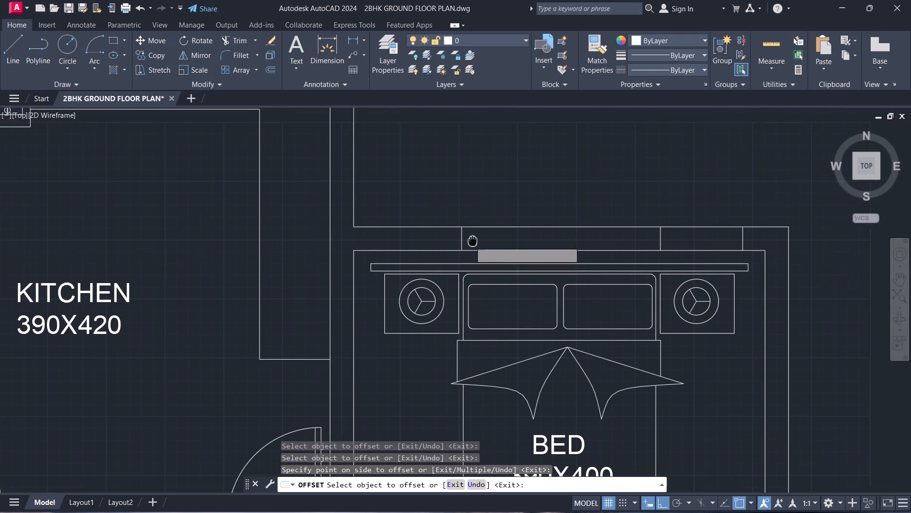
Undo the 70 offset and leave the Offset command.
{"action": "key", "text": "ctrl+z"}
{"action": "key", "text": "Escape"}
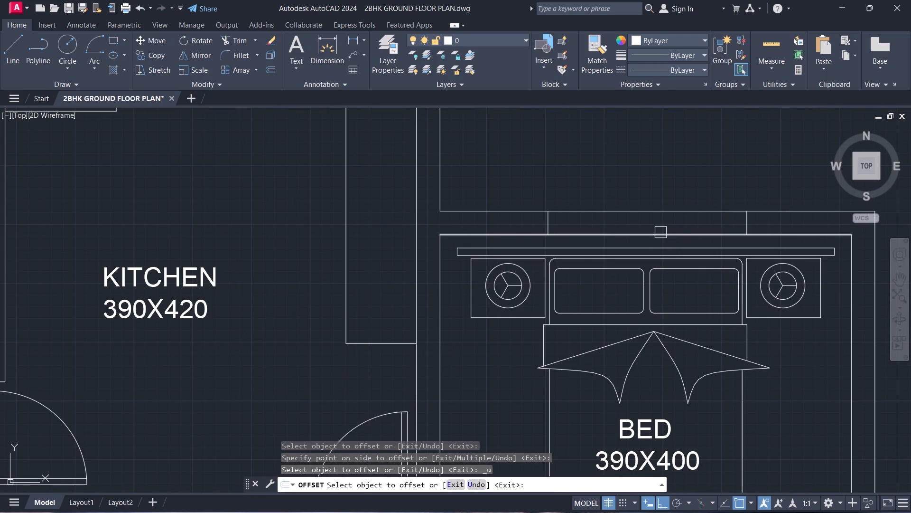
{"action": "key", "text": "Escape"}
Offset the right and left vertical lines in the bedroom's top wall by 60, each outward towards its nearest corner.
{"action": "type", "text": "O 60"}
{"action": "key", "text": "Return"}
{"action": "scroll", "coordinate": [691, 234], "scroll_direction": "up", "scroll_amount": 2}
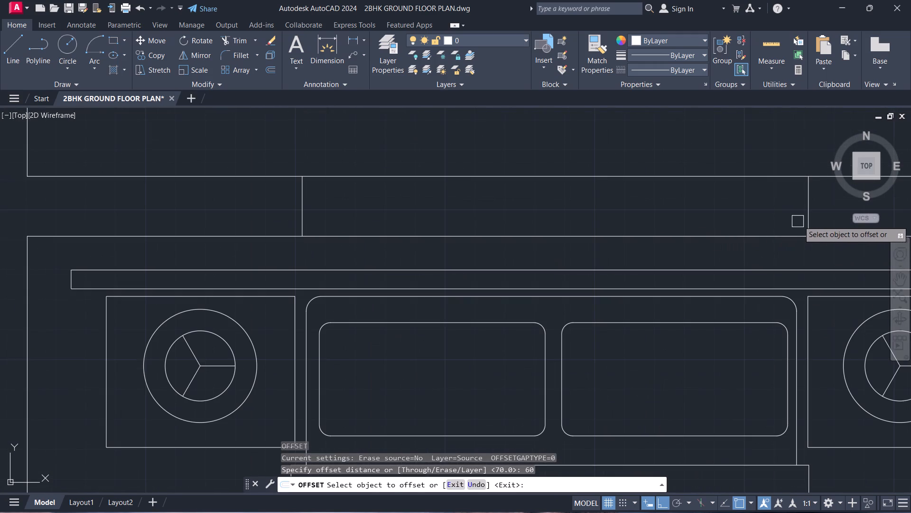
{"action": "left_click", "coordinate": [803, 220]}
{"action": "left_click", "coordinate": [818, 218]}
{"action": "scroll", "coordinate": [510, 210], "scroll_direction": "down", "scroll_amount": 1}
{"action": "middle_click_drag", "start_coordinate": [510, 210], "coordinate": [765, 227]}
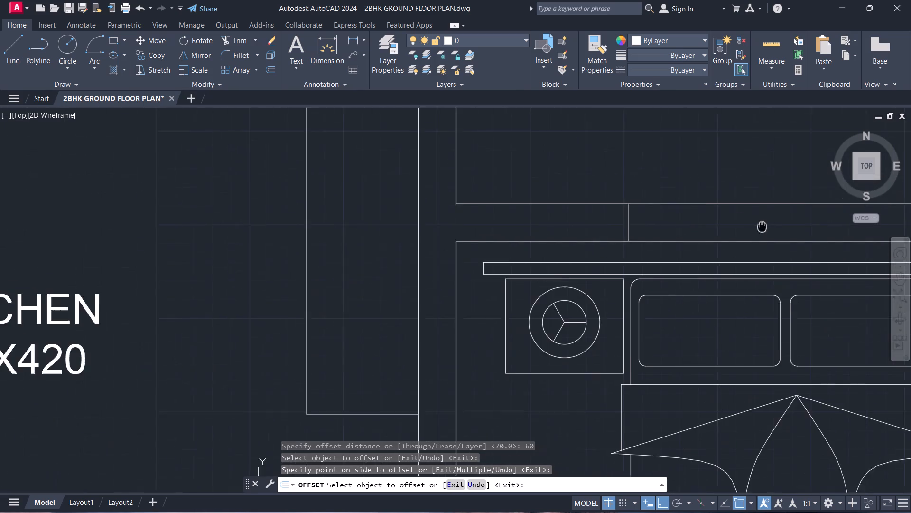
{"action": "middle_click_drag", "start_coordinate": [765, 227], "coordinate": [765, 227]}
{"action": "scroll", "coordinate": [666, 232], "scroll_direction": "up", "scroll_amount": 1}
{"action": "left_click", "coordinate": [616, 225]}
{"action": "left_click", "coordinate": [586, 230]}
{"action": "key", "text": "Escape"}
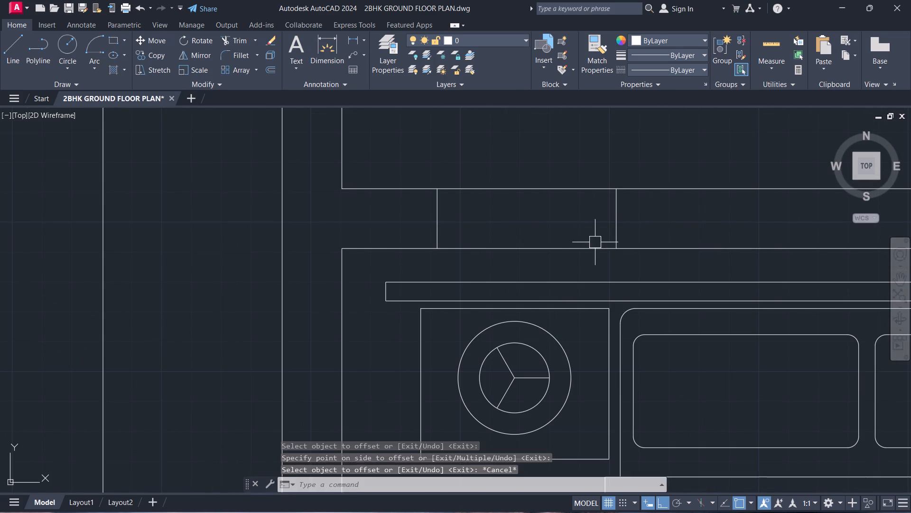
Draw a horizontal line midway through the wall's thickness between the left pair of vertical lines in the bedroom's top wall.
{"action": "scroll", "coordinate": [591, 249], "scroll_direction": "down", "scroll_amount": 1}
{"action": "middle_click_drag", "start_coordinate": [590, 249], "coordinate": [464, 247]}
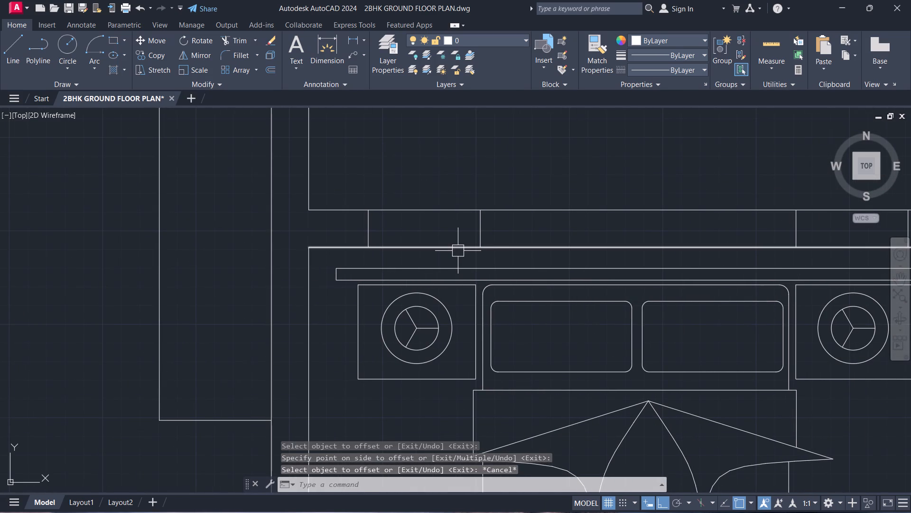
{"action": "type", "text": "L"}
{"action": "key", "text": "space"}
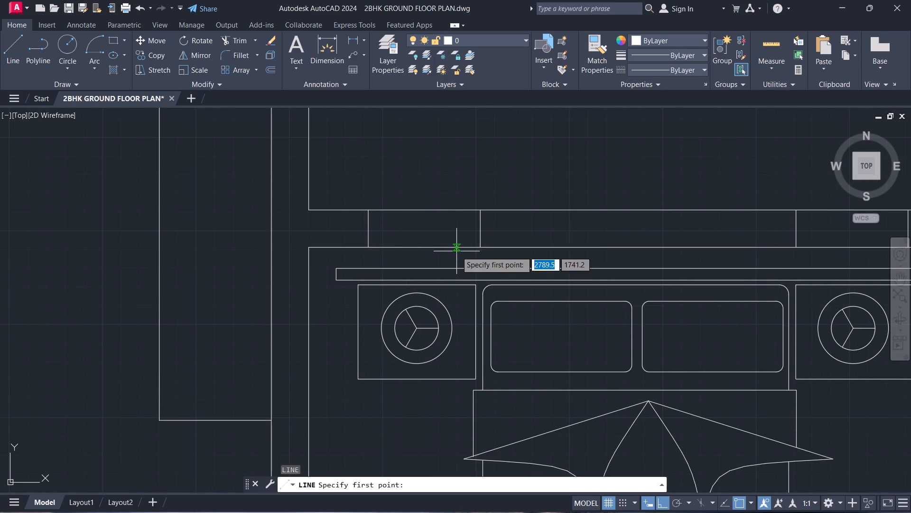
{"action": "left_click", "coordinate": [485, 231]}
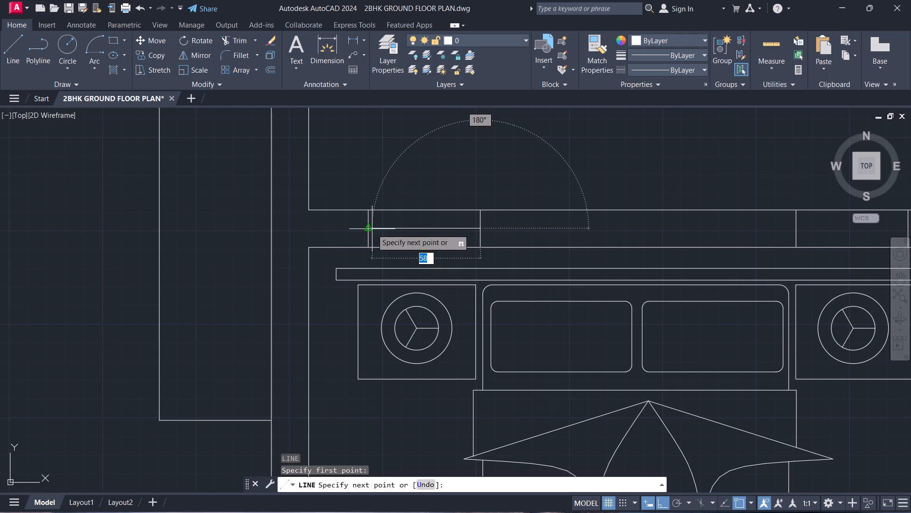
{"action": "left_click", "coordinate": [372, 229]}
{"action": "key", "text": "Escape"}
Draw a matching horizontal line midway through the wall between the right pair of vertical lines in the bedroom's top wall.
{"action": "scroll", "coordinate": [501, 227], "scroll_direction": "down", "scroll_amount": 2}
{"action": "middle_click_drag", "start_coordinate": [501, 227], "coordinate": [133, 228]}
{"action": "scroll", "coordinate": [256, 246], "scroll_direction": "up", "scroll_amount": 3}
{"action": "key", "text": "space"}
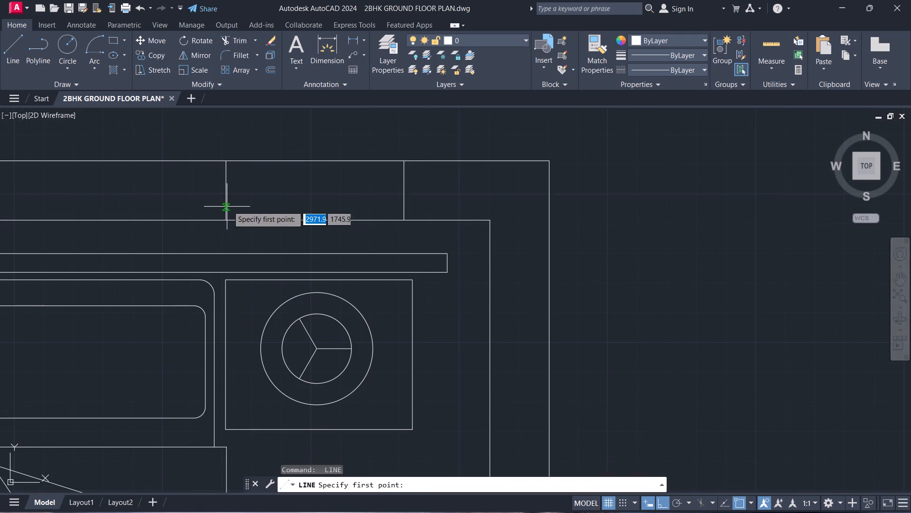
{"action": "left_click", "coordinate": [224, 191]}
{"action": "left_click", "coordinate": [407, 190]}
{"action": "key", "text": "Escape"}
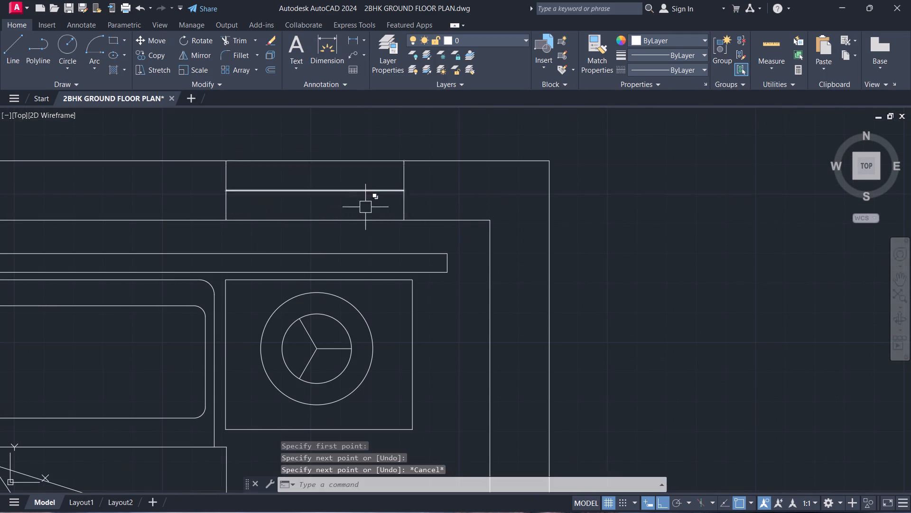
Draw a short horizontal line across the bedroom's right wall, from the inner wall line's midpoint to the outer wall line.
{"action": "scroll", "coordinate": [348, 213], "scroll_direction": "down", "scroll_amount": 3}
{"action": "middle_click_drag", "start_coordinate": [298, 251], "coordinate": [413, 181]}
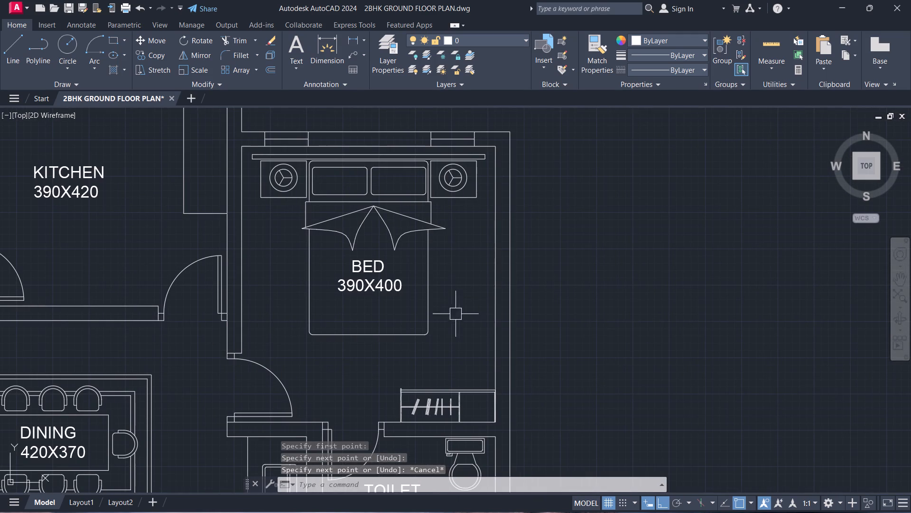
{"action": "middle_click_drag", "start_coordinate": [469, 361], "coordinate": [454, 319]}
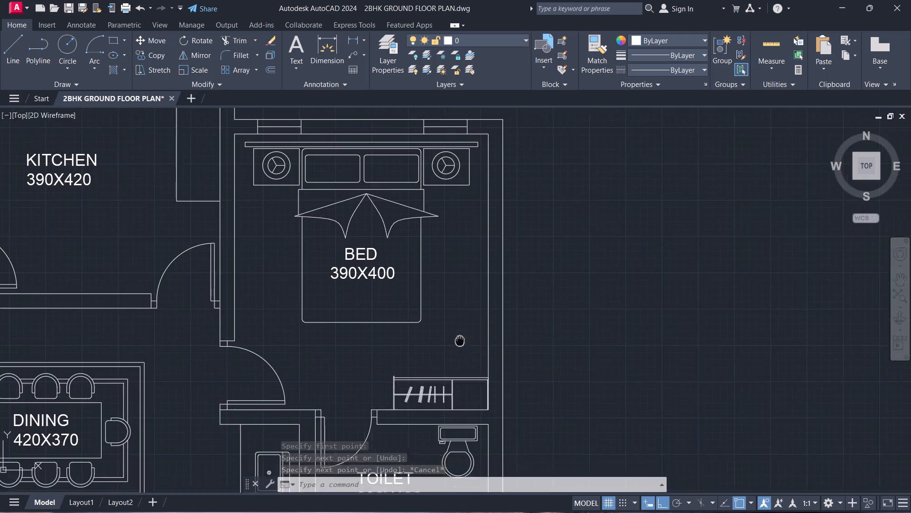
{"action": "middle_click_drag", "start_coordinate": [454, 319], "coordinate": [456, 371]}
{"action": "type", "text": "L"}
{"action": "key", "text": "space"}
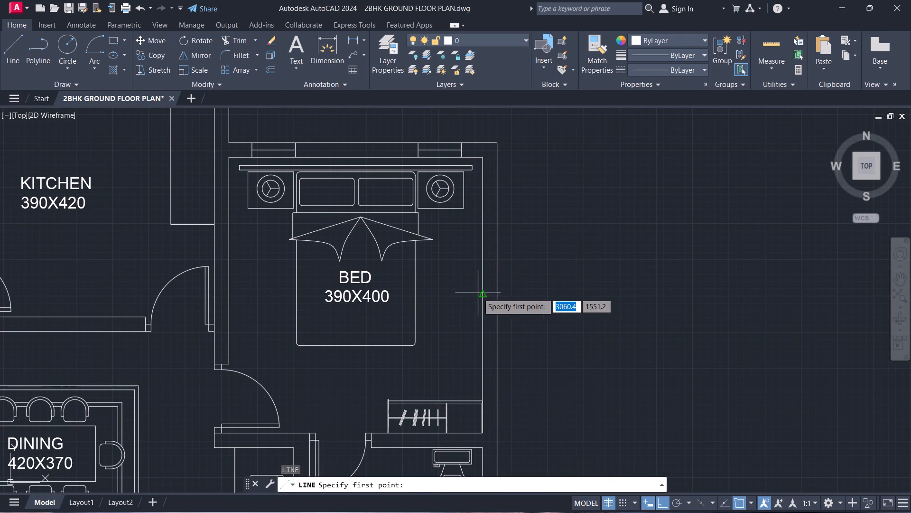
{"action": "left_click", "coordinate": [478, 293]}
{"action": "left_click", "coordinate": [500, 293]}
{"action": "key", "text": "Escape"}
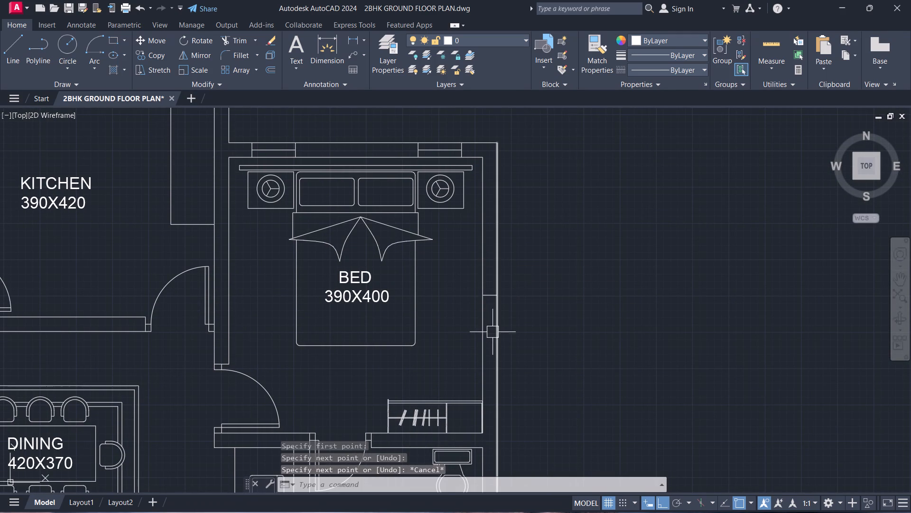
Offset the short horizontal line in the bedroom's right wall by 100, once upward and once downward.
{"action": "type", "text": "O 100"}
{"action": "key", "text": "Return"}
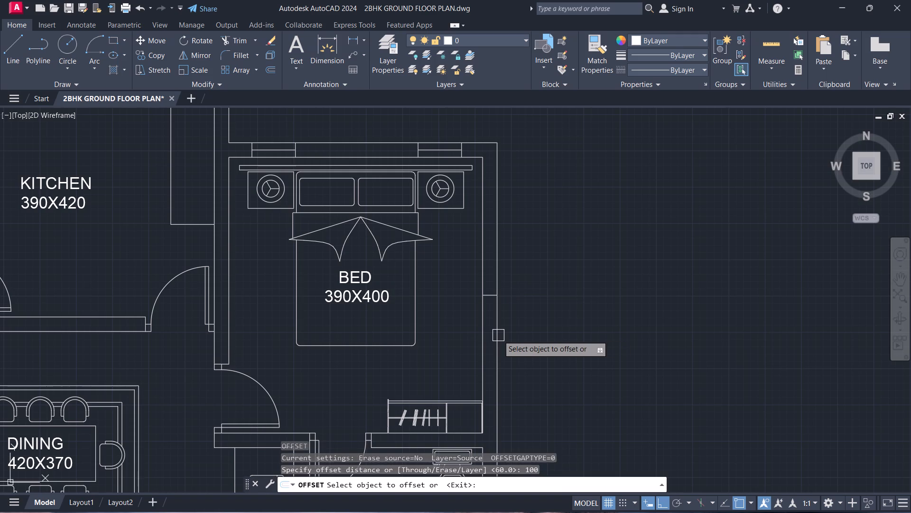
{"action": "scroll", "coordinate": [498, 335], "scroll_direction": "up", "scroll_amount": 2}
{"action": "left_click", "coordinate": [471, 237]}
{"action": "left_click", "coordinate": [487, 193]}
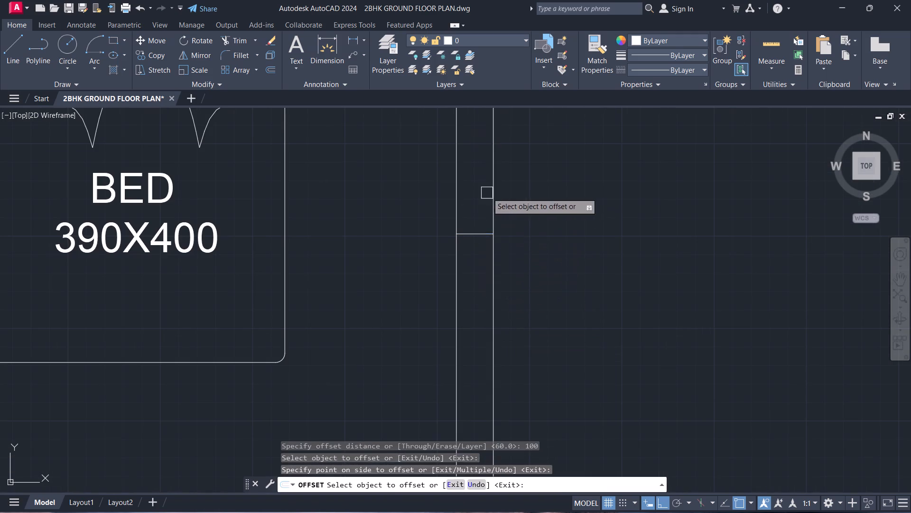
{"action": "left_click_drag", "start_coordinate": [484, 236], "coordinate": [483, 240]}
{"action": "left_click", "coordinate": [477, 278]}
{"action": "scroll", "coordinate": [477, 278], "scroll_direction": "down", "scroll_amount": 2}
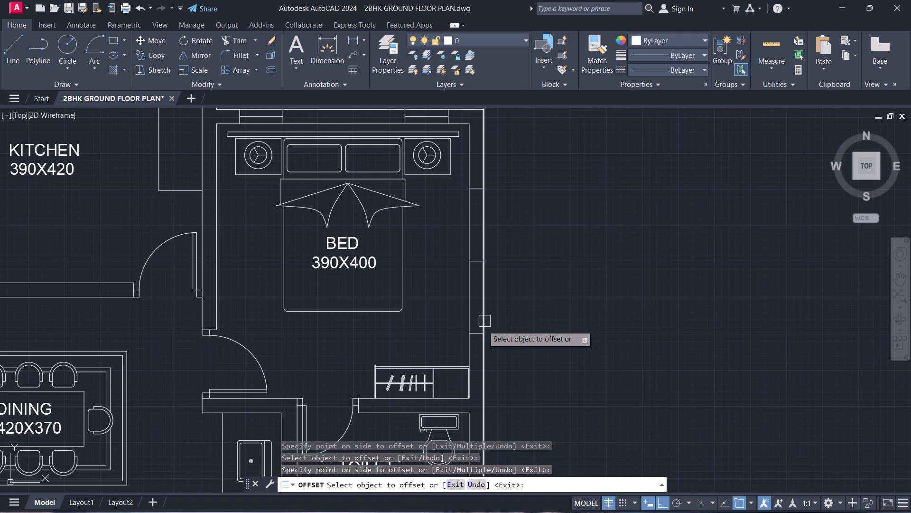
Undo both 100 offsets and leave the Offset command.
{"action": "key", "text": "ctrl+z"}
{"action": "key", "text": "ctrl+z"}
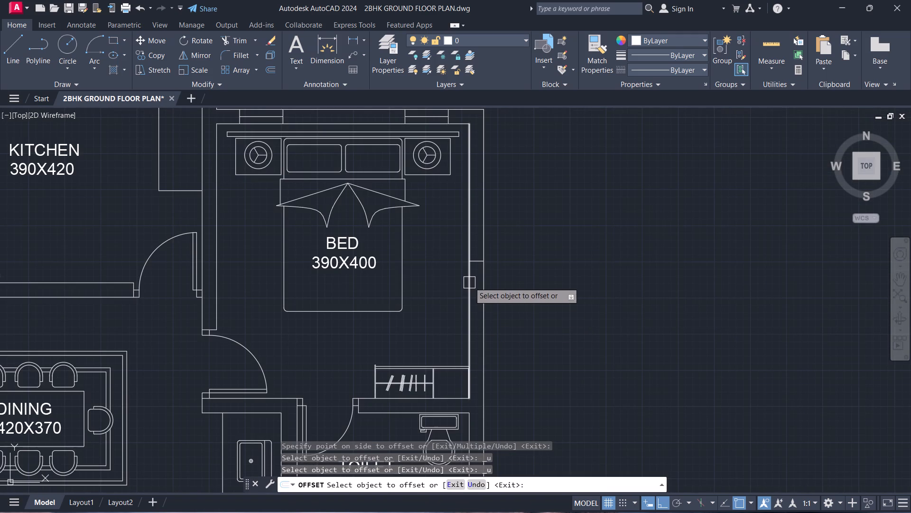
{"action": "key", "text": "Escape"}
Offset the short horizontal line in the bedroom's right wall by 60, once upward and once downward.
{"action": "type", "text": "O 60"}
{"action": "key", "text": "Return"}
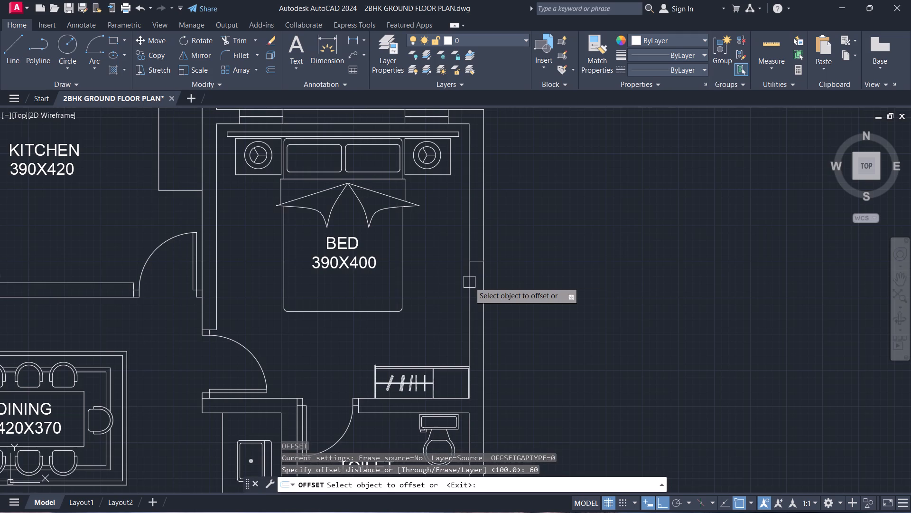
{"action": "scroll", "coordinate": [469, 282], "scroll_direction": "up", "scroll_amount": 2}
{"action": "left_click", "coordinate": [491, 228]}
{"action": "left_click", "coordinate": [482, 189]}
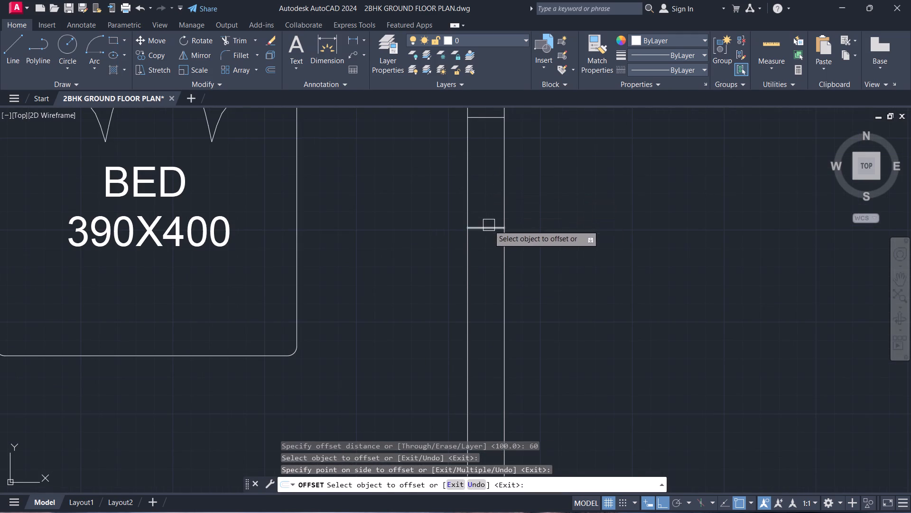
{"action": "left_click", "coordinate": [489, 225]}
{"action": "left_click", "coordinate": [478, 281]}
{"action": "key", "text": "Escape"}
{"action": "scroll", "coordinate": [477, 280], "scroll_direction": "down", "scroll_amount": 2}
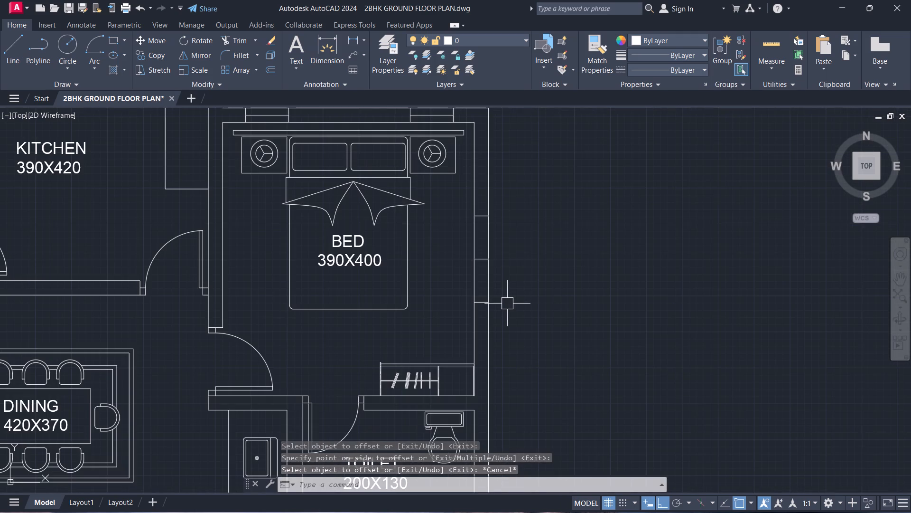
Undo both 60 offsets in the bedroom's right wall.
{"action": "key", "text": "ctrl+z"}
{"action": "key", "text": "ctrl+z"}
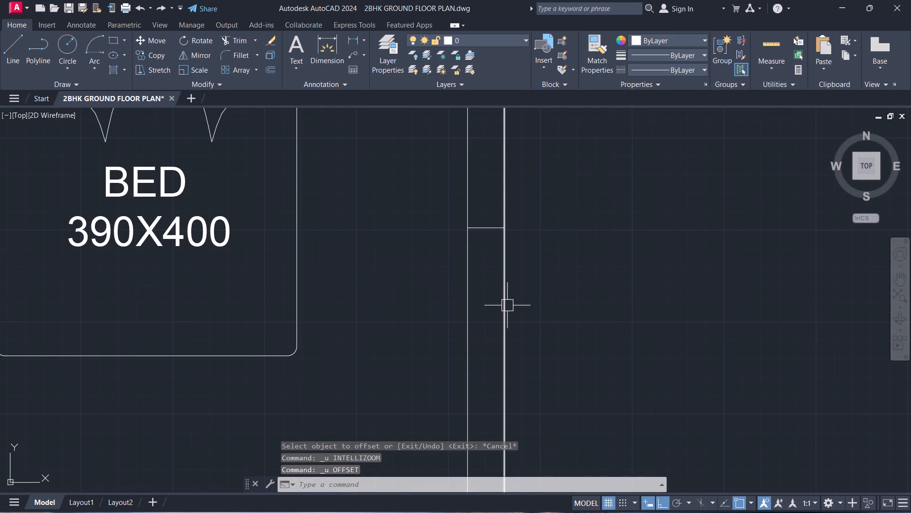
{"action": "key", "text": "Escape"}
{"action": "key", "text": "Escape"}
Offset the short horizontal line in the bedroom's right wall by 70, once upward and once downward.
{"action": "type", "text": "O"}
{"action": "key", "text": "space"}
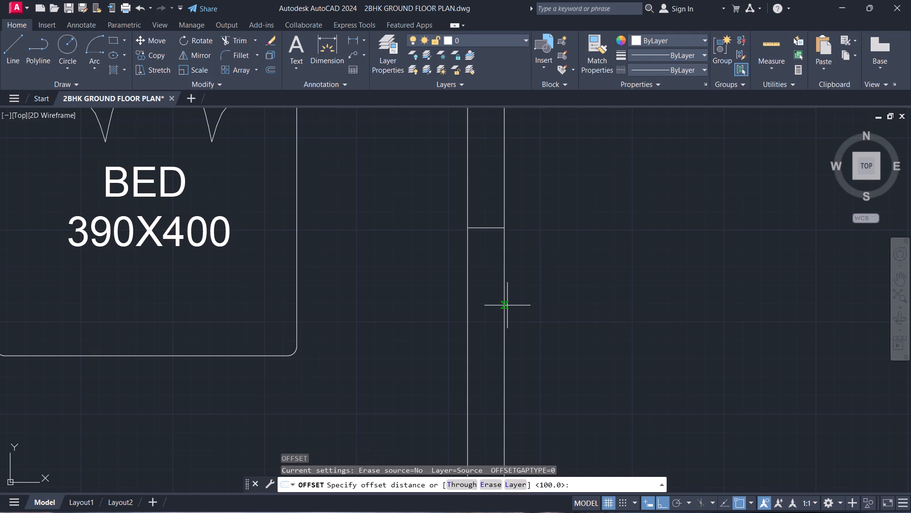
{"action": "type", "text": "70"}
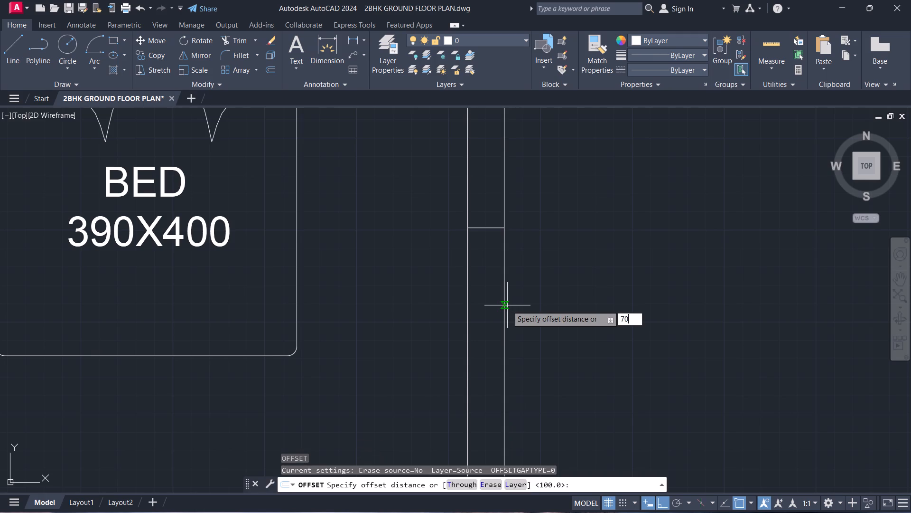
{"action": "key", "text": "Return"}
{"action": "left_click", "coordinate": [484, 229]}
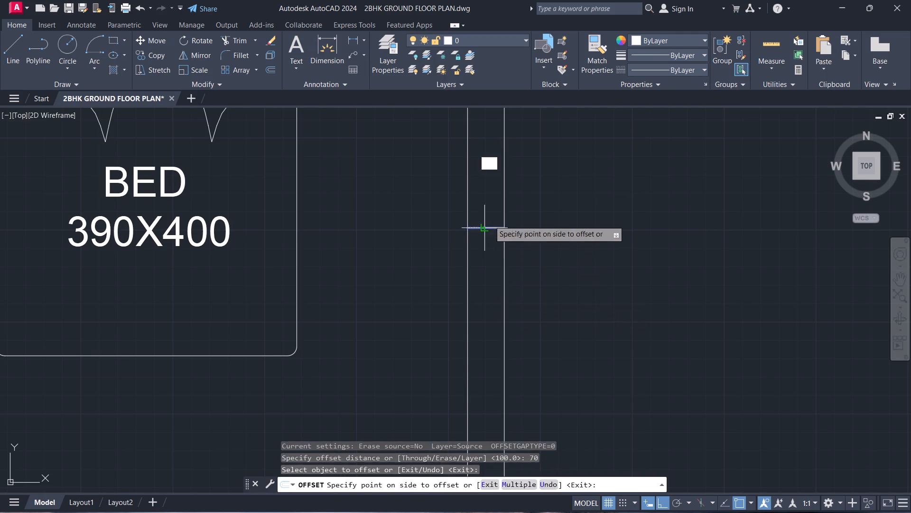
{"action": "left_click", "coordinate": [494, 177]}
{"action": "left_click_drag", "start_coordinate": [488, 228], "coordinate": [493, 247]}
{"action": "left_click", "coordinate": [493, 270]}
{"action": "scroll", "coordinate": [493, 270], "scroll_direction": "up", "scroll_amount": 1}
{"action": "scroll", "coordinate": [493, 270], "scroll_direction": "down", "scroll_amount": 3}
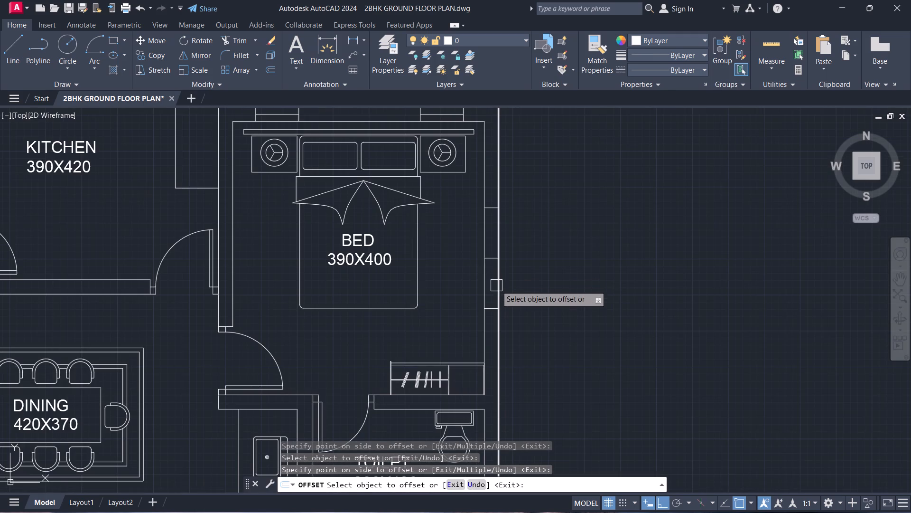
{"action": "key", "text": "Escape"}
Trim away the middle of the three short horizontal lines in the bedroom's right wall.
{"action": "scroll", "coordinate": [488, 304], "scroll_direction": "up", "scroll_amount": 2}
{"action": "middle_click_drag", "start_coordinate": [486, 298], "coordinate": [507, 387]}
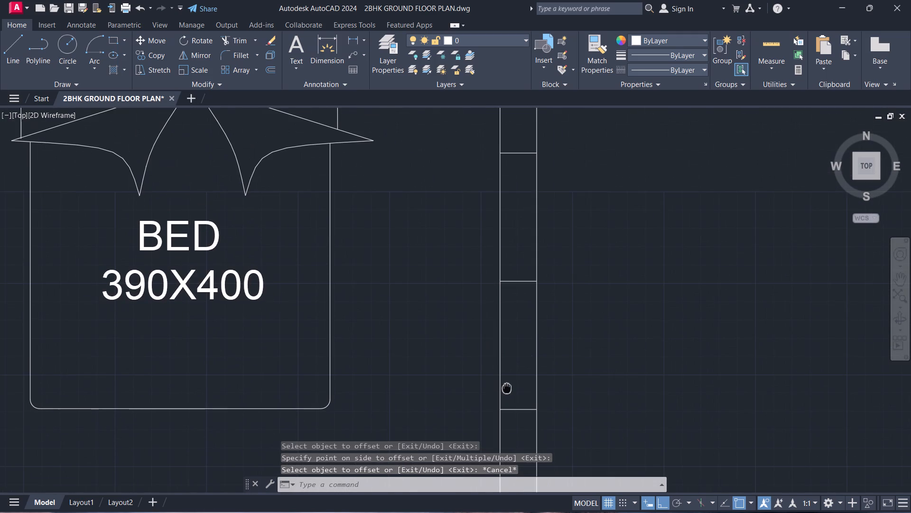
{"action": "key", "text": "t"}
{"action": "key", "text": "r"}
{"action": "key", "text": "space"}
{"action": "left_click", "coordinate": [517, 276]}
{"action": "key", "text": "Escape"}
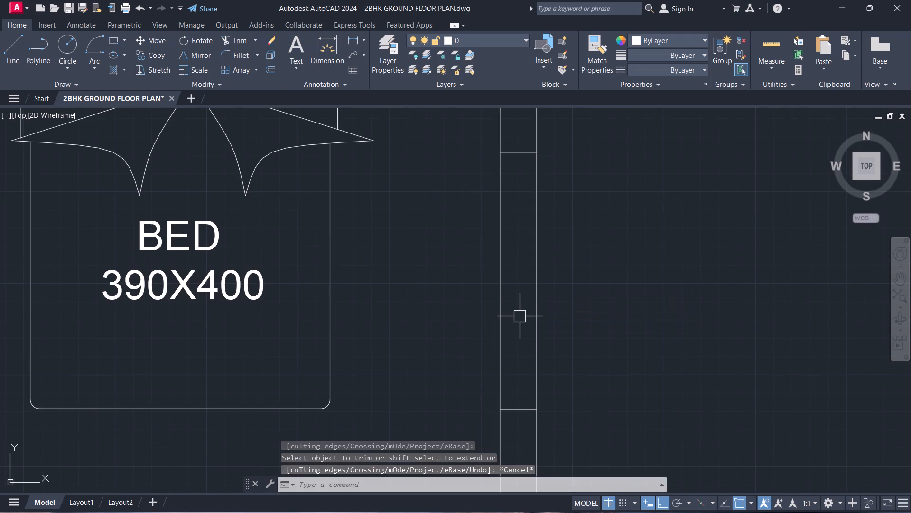
Draw a vertical line midway through the bedroom's right wall, joining the midpoints of the two remaining short lines.
{"action": "type", "text": "L"}
{"action": "key", "text": "space"}
{"action": "left_click", "coordinate": [515, 409]}
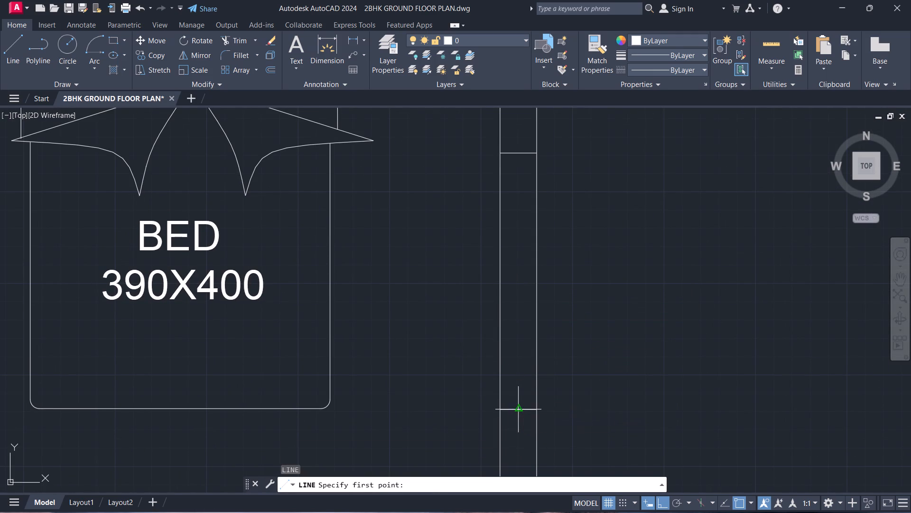
{"action": "left_click", "coordinate": [520, 153]}
{"action": "key", "text": "Escape"}
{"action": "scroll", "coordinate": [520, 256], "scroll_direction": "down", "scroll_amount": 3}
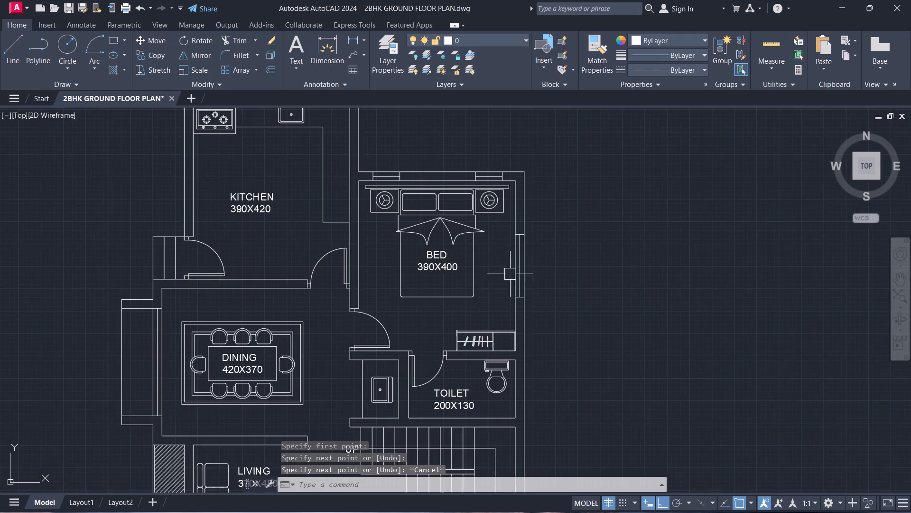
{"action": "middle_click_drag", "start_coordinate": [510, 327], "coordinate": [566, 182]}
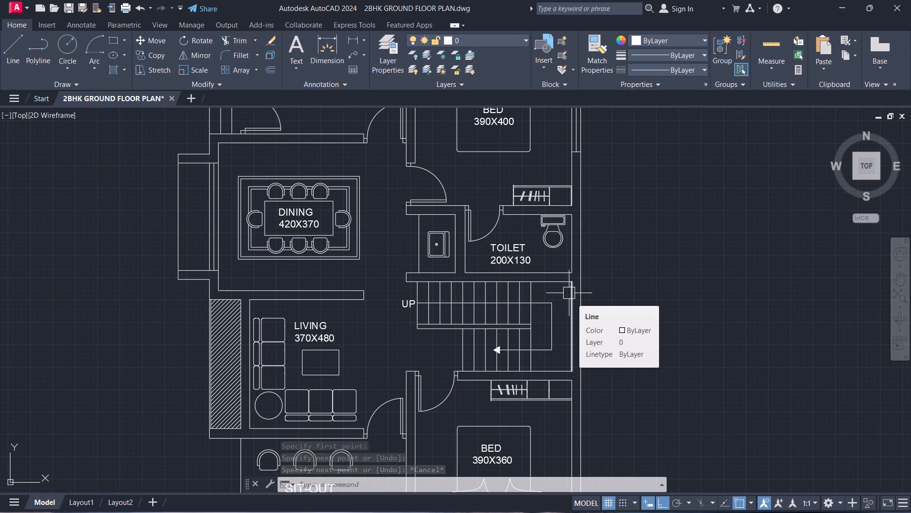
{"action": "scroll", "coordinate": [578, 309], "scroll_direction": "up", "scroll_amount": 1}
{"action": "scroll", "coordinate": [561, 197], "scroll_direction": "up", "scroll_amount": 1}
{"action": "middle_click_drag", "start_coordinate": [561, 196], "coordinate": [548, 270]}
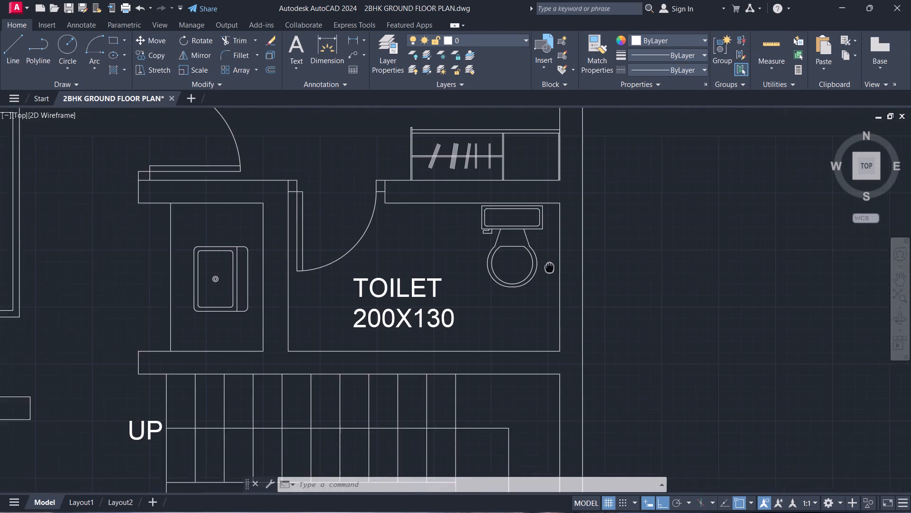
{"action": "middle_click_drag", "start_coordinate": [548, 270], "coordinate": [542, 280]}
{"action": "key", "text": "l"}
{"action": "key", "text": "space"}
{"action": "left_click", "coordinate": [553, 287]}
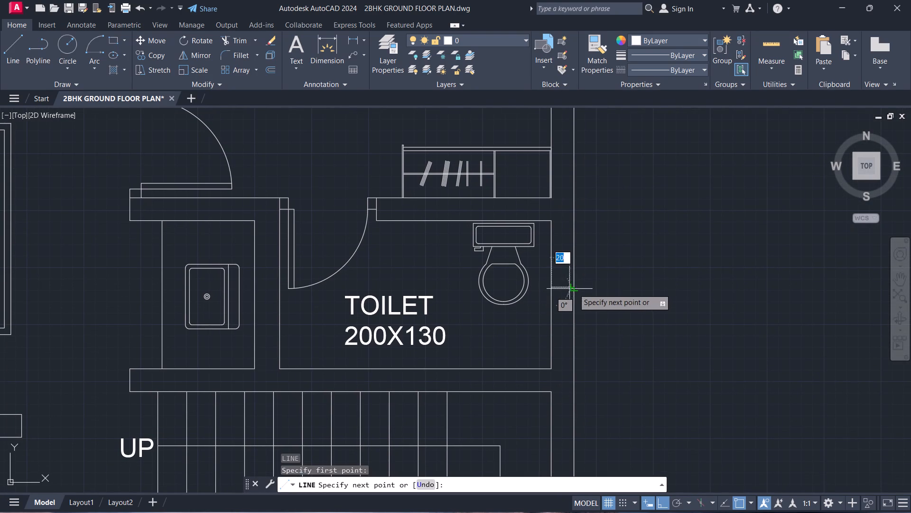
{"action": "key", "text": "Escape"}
Draw a short horizontal line across the toilet's right wall, from the inner wall line's midpoint to the outer wall line.
{"action": "key", "text": "space"}
{"action": "left_click", "coordinate": [552, 296]}
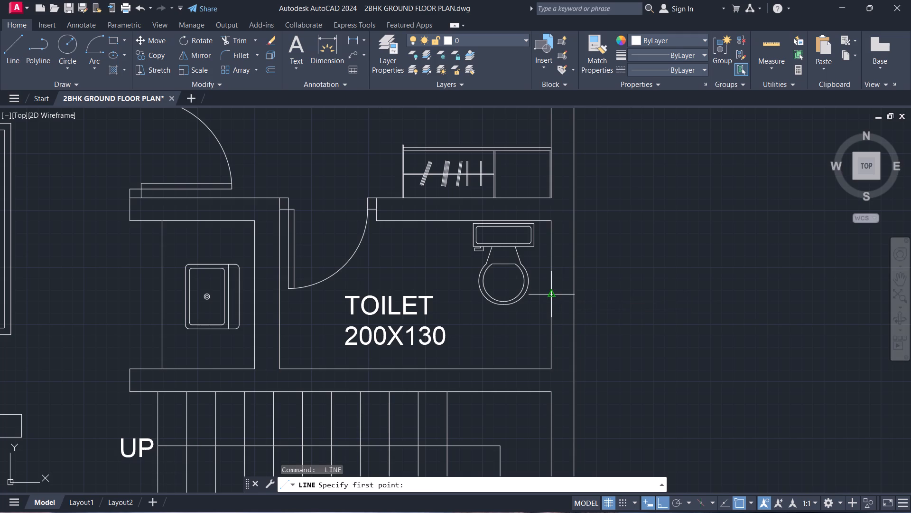
{"action": "left_click", "coordinate": [572, 296]}
{"action": "key", "text": "Escape"}
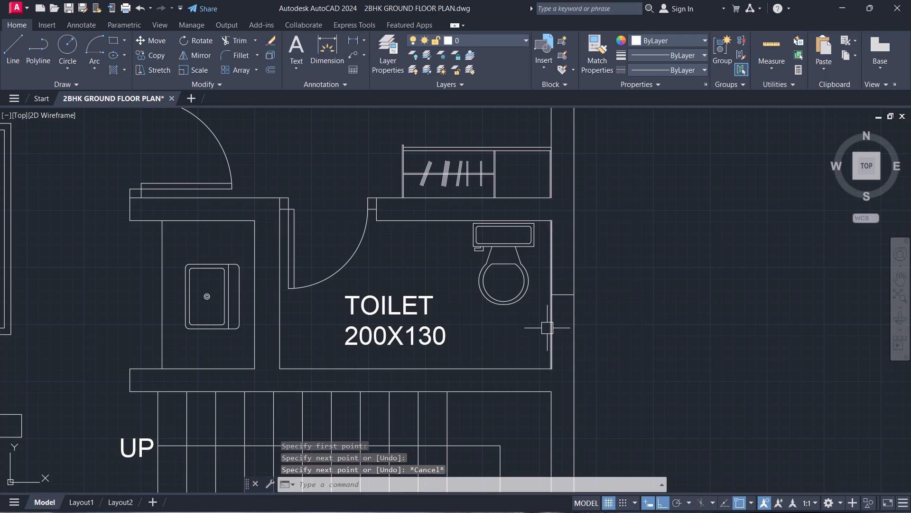
Offset the short horizontal line in the toilet's right wall by 20, once upward and once downward.
{"action": "type", "text": "O"}
{"action": "key", "text": "space"}
{"action": "type", "text": "20"}
{"action": "key", "text": "Return"}
{"action": "scroll", "coordinate": [547, 328], "scroll_direction": "up", "scroll_amount": 2}
{"action": "left_click", "coordinate": [580, 278]}
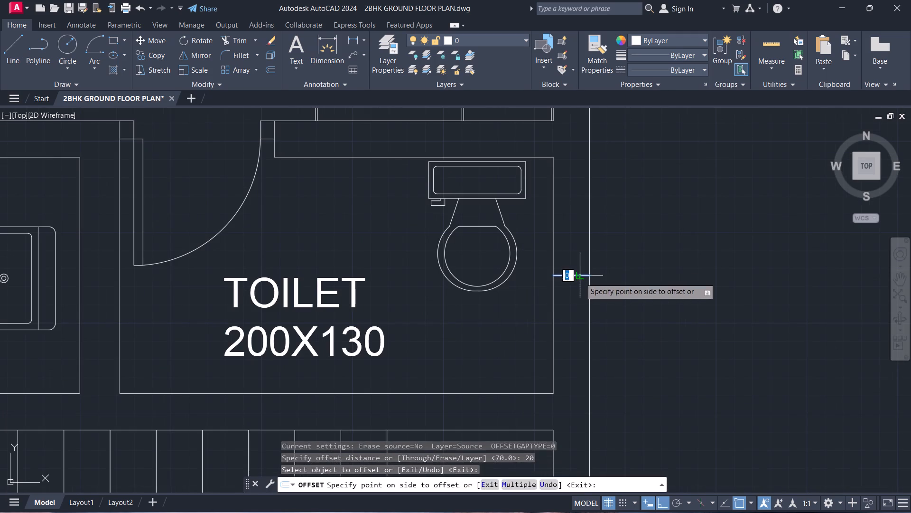
{"action": "left_click", "coordinate": [584, 241]}
{"action": "left_click_drag", "start_coordinate": [576, 277], "coordinate": [576, 282]}
{"action": "left_click", "coordinate": [575, 317]}
{"action": "key", "text": "Escape"}
Delete the middle one of the three short horizontal lines in the toilet's right wall.
{"action": "left_click", "coordinate": [579, 295]}
{"action": "left_click", "coordinate": [569, 264]}
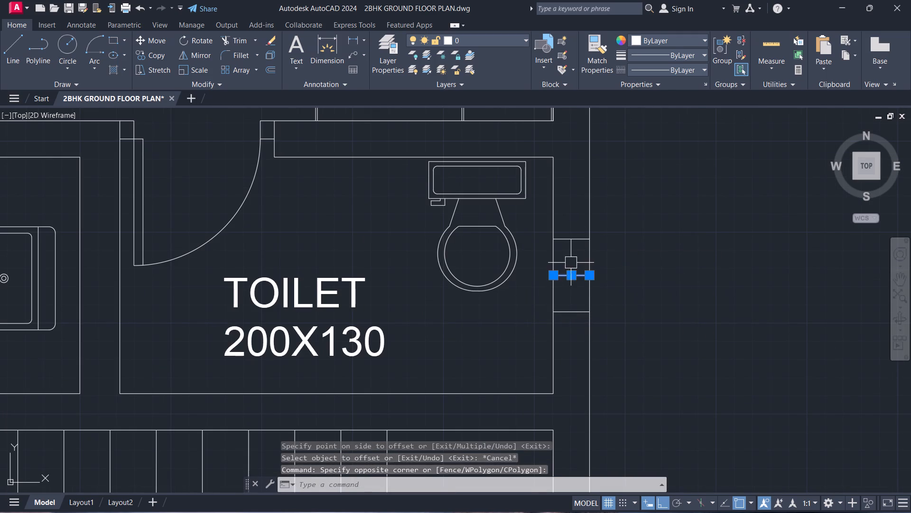
{"action": "key", "text": "Delete"}
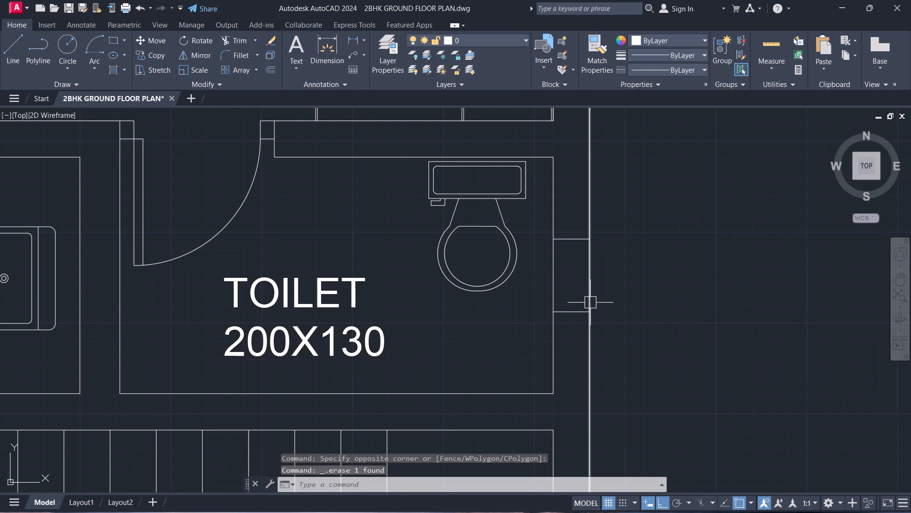
Draw a vertical line midway through the toilet's right wall, joining the midpoints of the two remaining short lines.
{"action": "type", "text": "L"}
{"action": "key", "text": "space"}
{"action": "left_click", "coordinate": [576, 314]}
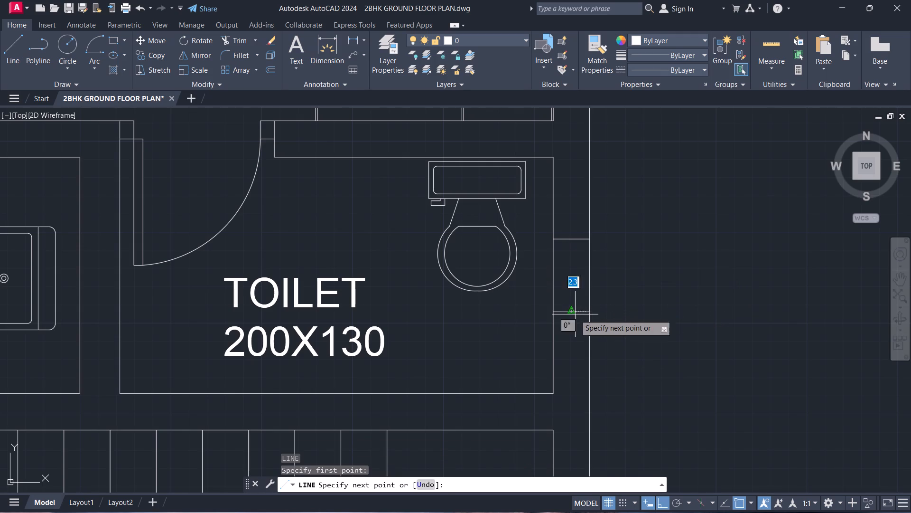
{"action": "left_click", "coordinate": [569, 242]}
{"action": "key", "text": "Escape"}
Draw a short horizontal line across the staircase's right wall, from the inner wall line's midpoint to the outer wall line.
{"action": "scroll", "coordinate": [541, 315], "scroll_direction": "down", "scroll_amount": 3}
{"action": "middle_click_drag", "start_coordinate": [538, 325], "coordinate": [597, 236]}
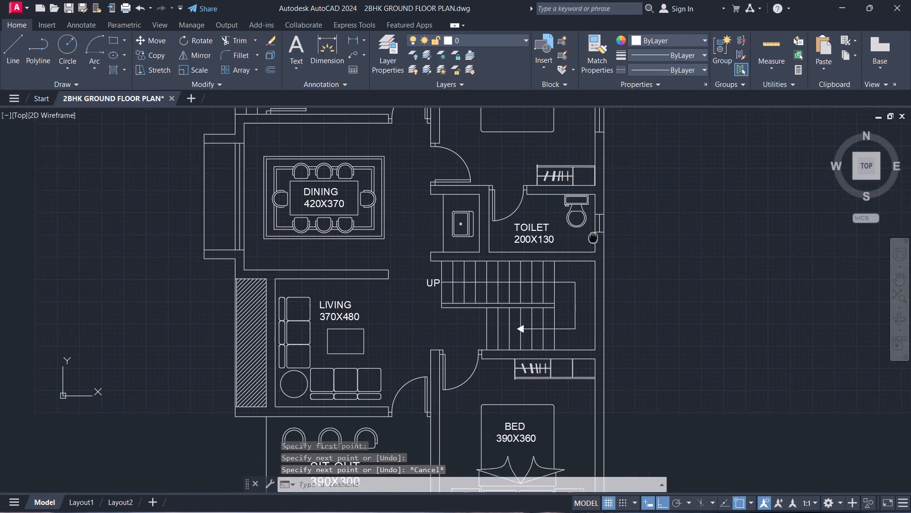
{"action": "middle_click_drag", "start_coordinate": [597, 236], "coordinate": [596, 236]}
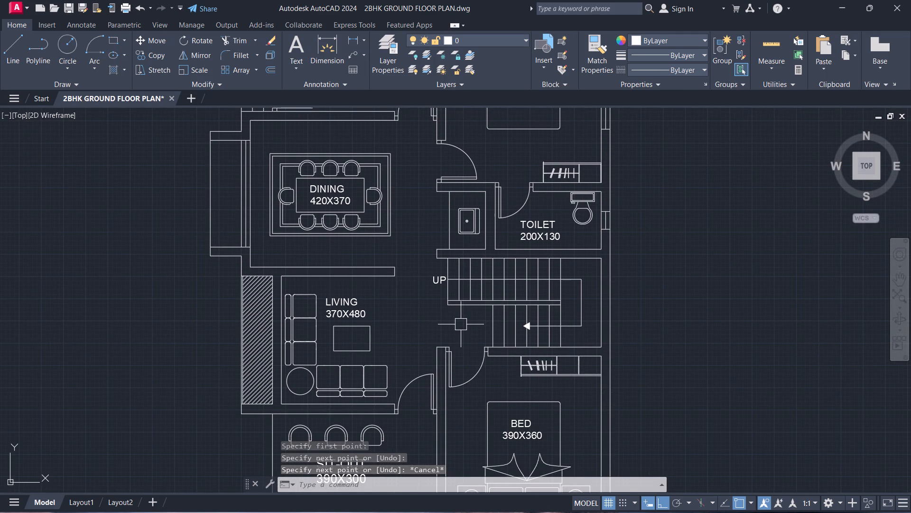
{"action": "scroll", "coordinate": [570, 304], "scroll_direction": "up", "scroll_amount": 2}
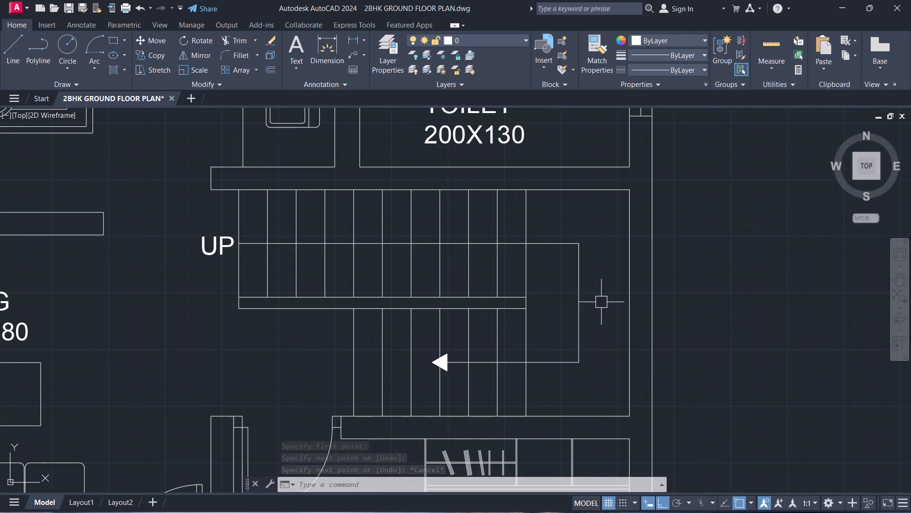
{"action": "key", "text": "l"}
{"action": "key", "text": "space"}
{"action": "left_click", "coordinate": [632, 303]}
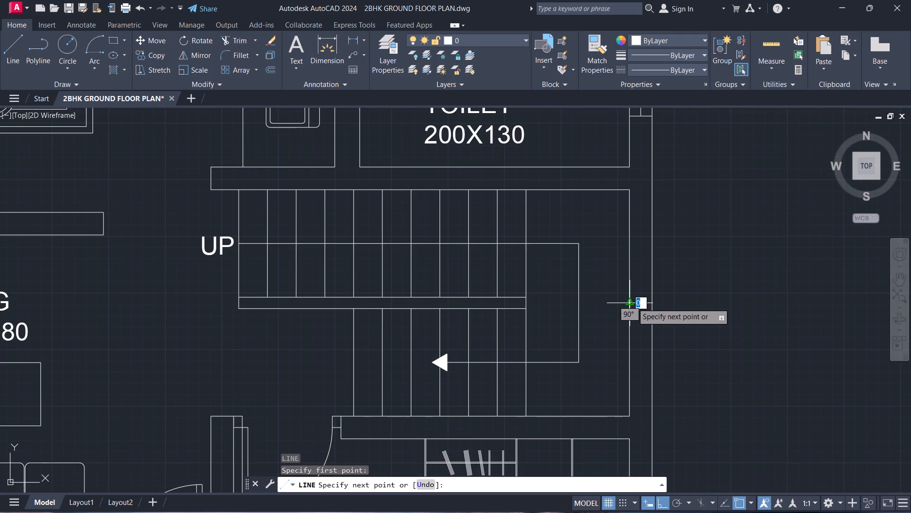
{"action": "left_click", "coordinate": [651, 304]}
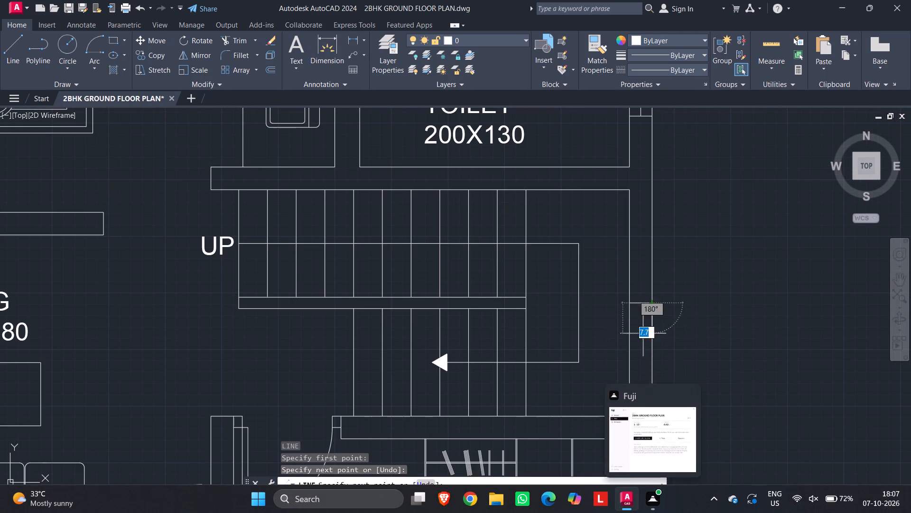
{"action": "key", "text": "Escape"}
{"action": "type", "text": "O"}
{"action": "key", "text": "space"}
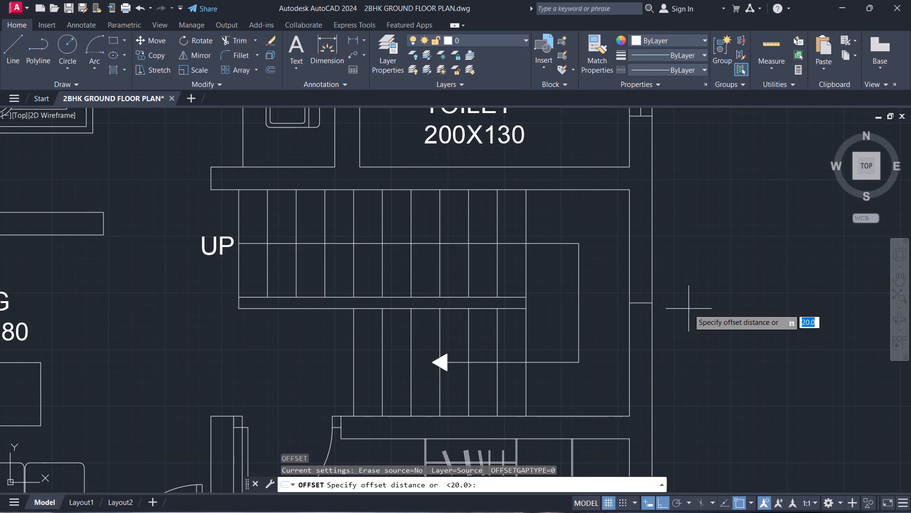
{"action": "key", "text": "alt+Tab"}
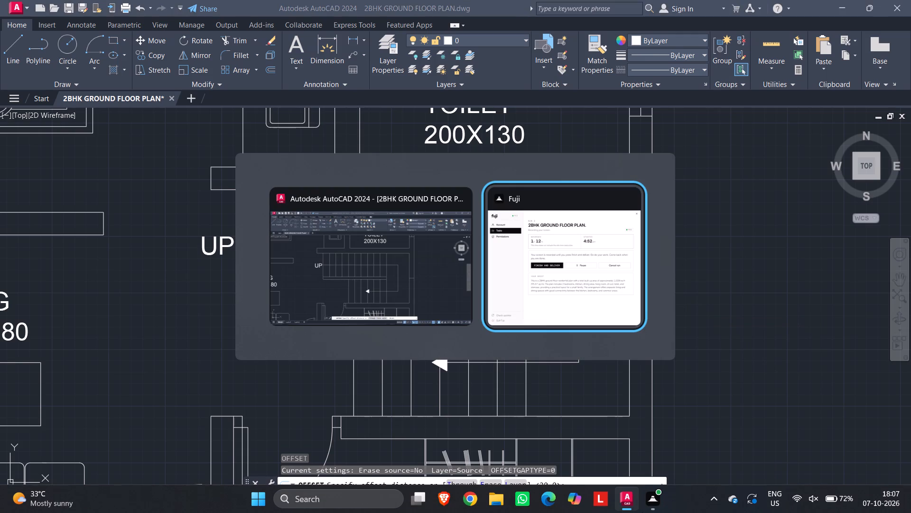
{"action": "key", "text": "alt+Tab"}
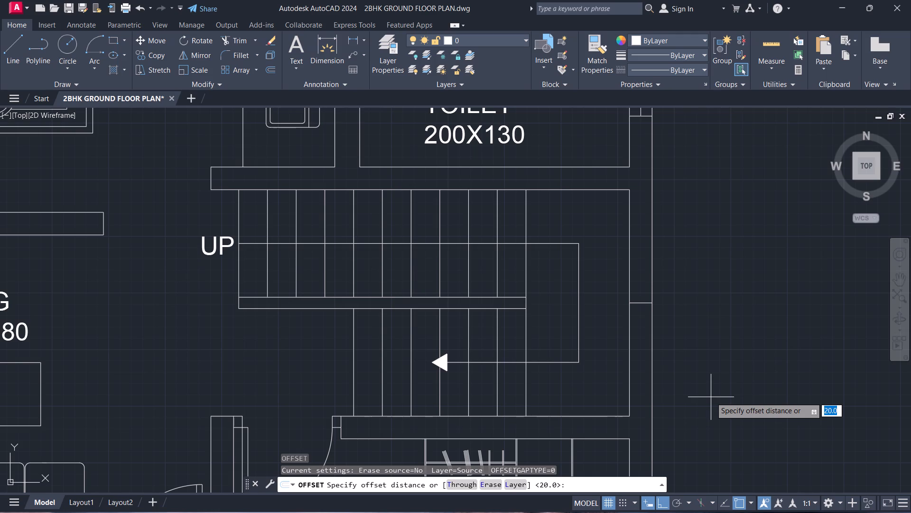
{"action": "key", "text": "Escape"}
Offset the short horizontal line in the staircase's right wall by 40, once upward and once downward.
{"action": "type", "text": "O"}
{"action": "key", "text": "space"}
{"action": "type", "text": "40"}
{"action": "key", "text": "Return"}
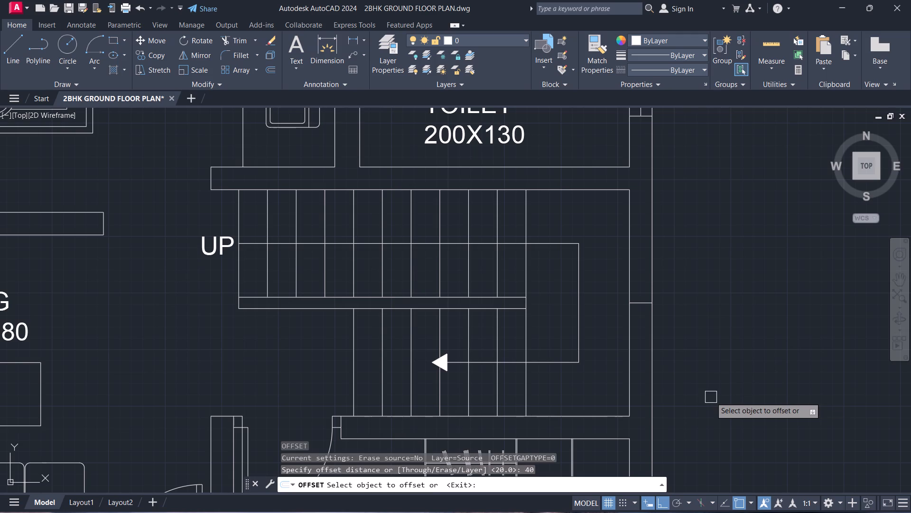
{"action": "scroll", "coordinate": [711, 397], "scroll_direction": "up", "scroll_amount": 2}
{"action": "left_click", "coordinate": [542, 176]}
{"action": "left_click", "coordinate": [548, 144]}
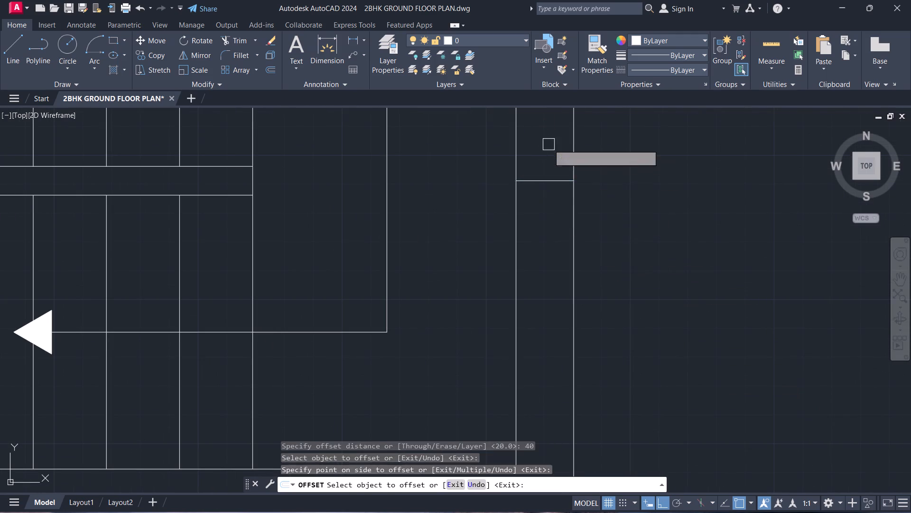
{"action": "left_click", "coordinate": [554, 176]}
{"action": "left_click", "coordinate": [550, 223]}
{"action": "key", "text": "Escape"}
Delete the middle one of the three short horizontal lines in the staircase's right wall.
{"action": "left_click_drag", "start_coordinate": [553, 216], "coordinate": [553, 205]}
{"action": "left_click", "coordinate": [543, 168]}
{"action": "key", "text": "Delete"}
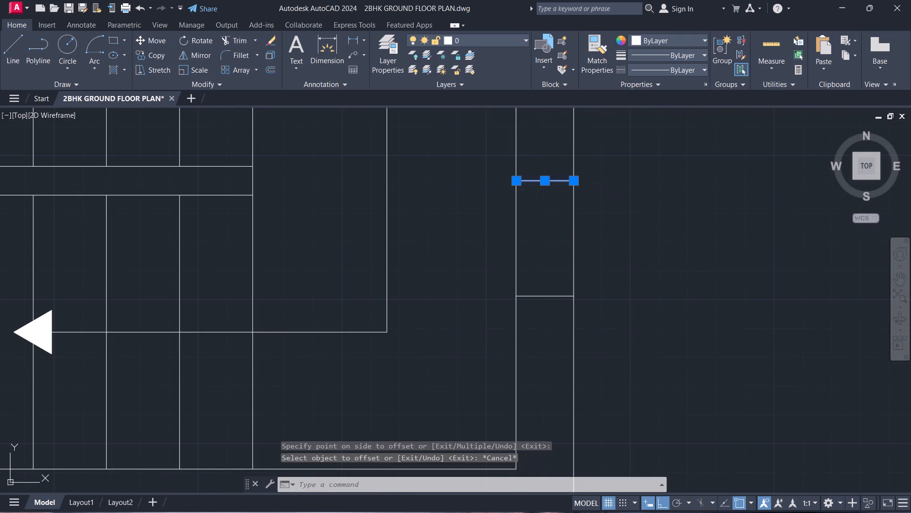
Draw a vertical line midway through the staircase's right wall, joining the midpoints of the two remaining short lines.
{"action": "scroll", "coordinate": [544, 190], "scroll_direction": "down", "scroll_amount": 1}
{"action": "key", "text": "l"}
{"action": "key", "text": "space"}
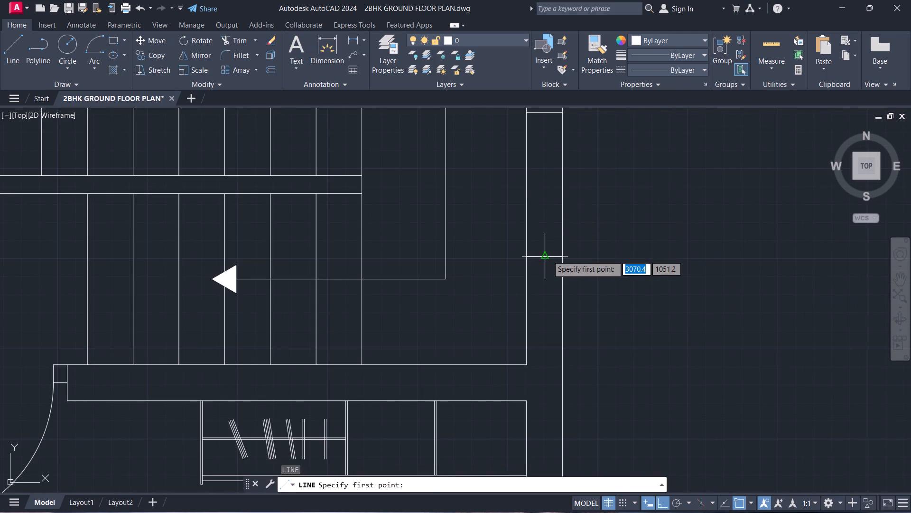
{"action": "left_click", "coordinate": [548, 256]}
{"action": "middle_click_drag", "start_coordinate": [545, 247], "coordinate": [551, 380]}
{"action": "left_click", "coordinate": [552, 241]}
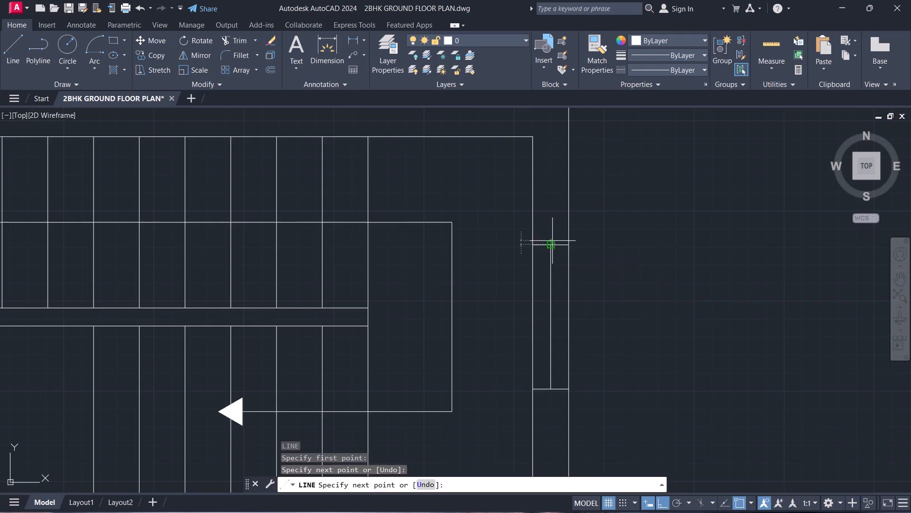
{"action": "key", "text": "Escape"}
Draw a short horizontal line across the lower bedroom's right wall, from the inner wall line's midpoint to the outer wall line.
{"action": "scroll", "coordinate": [542, 320], "scroll_direction": "down", "scroll_amount": 3}
{"action": "middle_click_drag", "start_coordinate": [542, 320], "coordinate": [608, 132]}
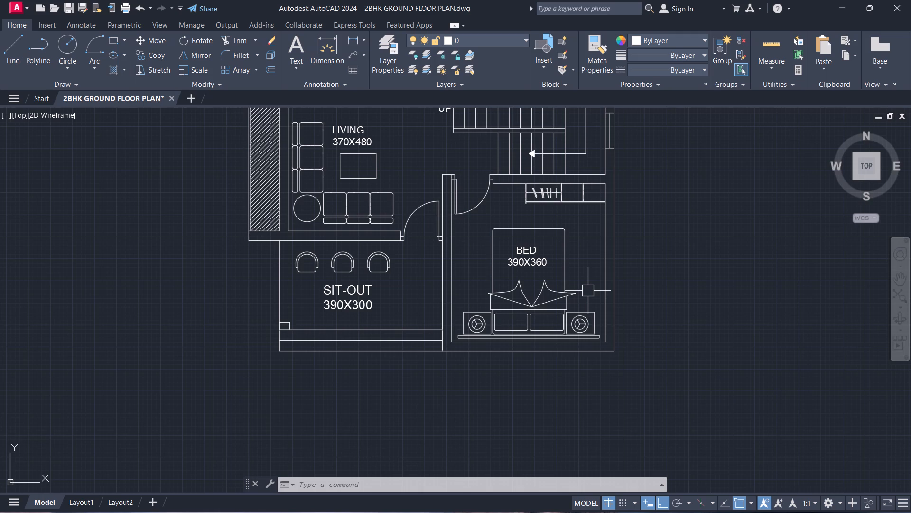
{"action": "type", "text": "L"}
{"action": "key", "text": "space"}
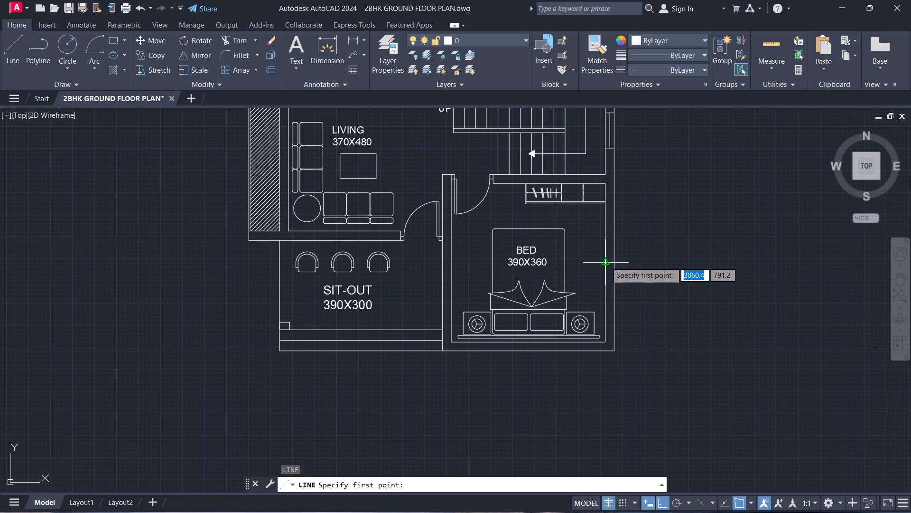
{"action": "left_click", "coordinate": [607, 266]}
{"action": "left_click", "coordinate": [619, 266]}
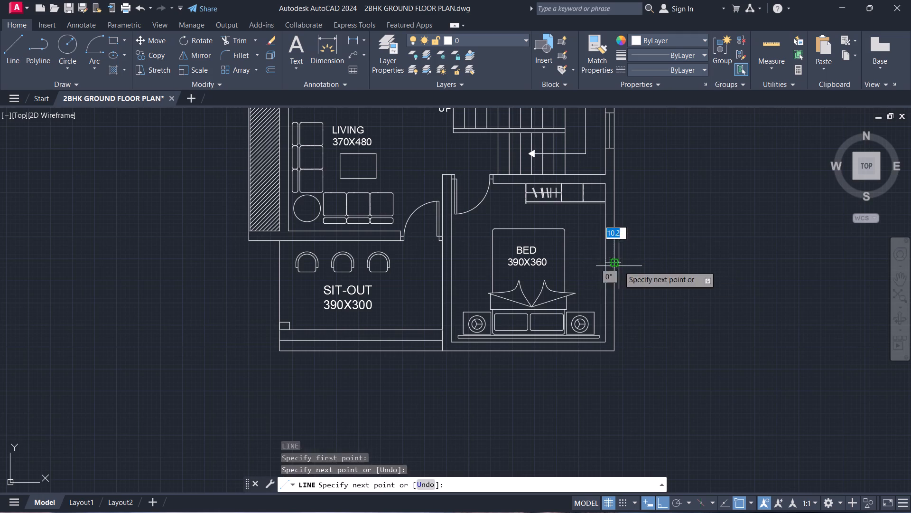
{"action": "key", "text": "Escape"}
Offset the short horizontal line in the lower bedroom's right wall by 70, once upward and once downward.
{"action": "scroll", "coordinate": [617, 279], "scroll_direction": "up", "scroll_amount": 2}
{"action": "type", "text": "O"}
{"action": "key", "text": "space"}
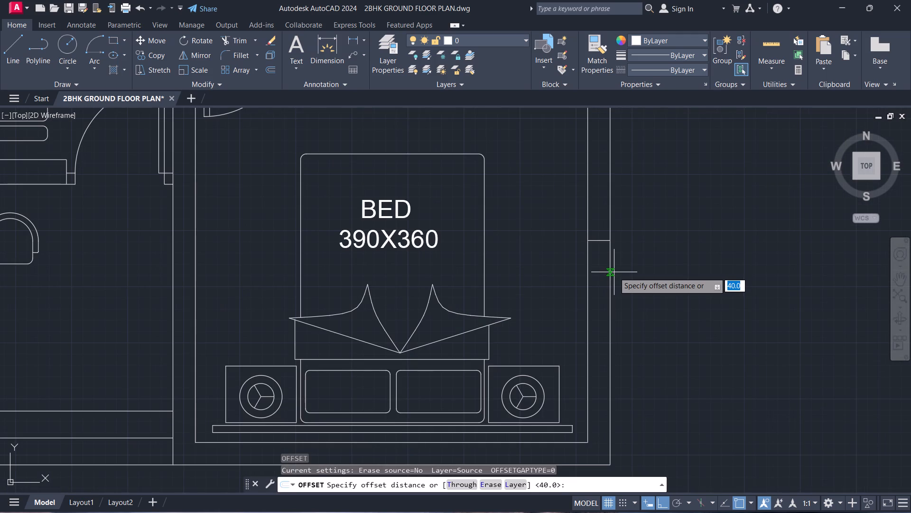
{"action": "type", "text": "70"}
{"action": "key", "text": "Return"}
{"action": "scroll", "coordinate": [593, 244], "scroll_direction": "up", "scroll_amount": 1}
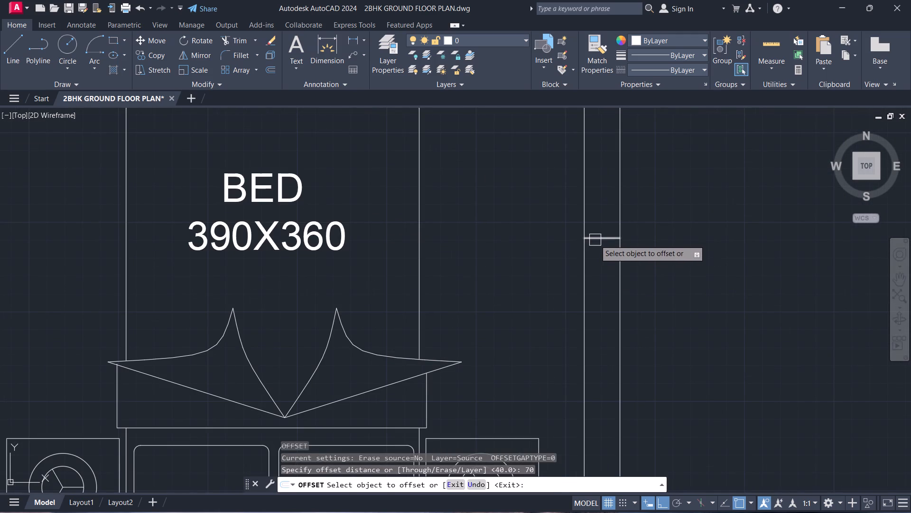
{"action": "left_click", "coordinate": [595, 240]}
{"action": "left_click", "coordinate": [595, 225]}
{"action": "left_click", "coordinate": [603, 239]}
{"action": "left_click", "coordinate": [600, 265]}
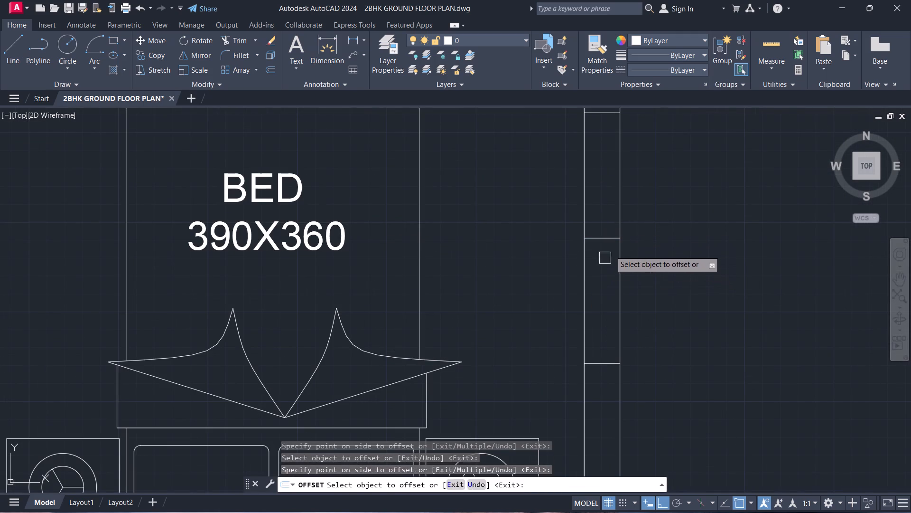
{"action": "key", "text": "Escape"}
Delete the middle one of the three short horizontal lines in the lower bedroom's right wall.
{"action": "scroll", "coordinate": [608, 247], "scroll_direction": "up", "scroll_amount": 2}
{"action": "left_click", "coordinate": [608, 247]}
{"action": "left_click", "coordinate": [583, 221]}
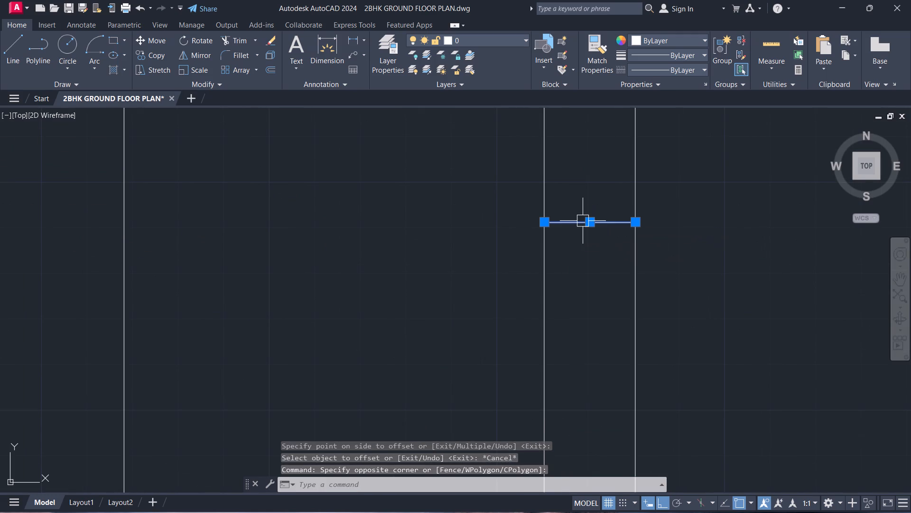
{"action": "key", "text": "Delete"}
Draw a vertical line midway through the lower bedroom's right wall, joining the midpoints of the two remaining short lines.
{"action": "type", "text": "L"}
{"action": "key", "text": "space"}
{"action": "scroll", "coordinate": [583, 221], "scroll_direction": "down", "scroll_amount": 3}
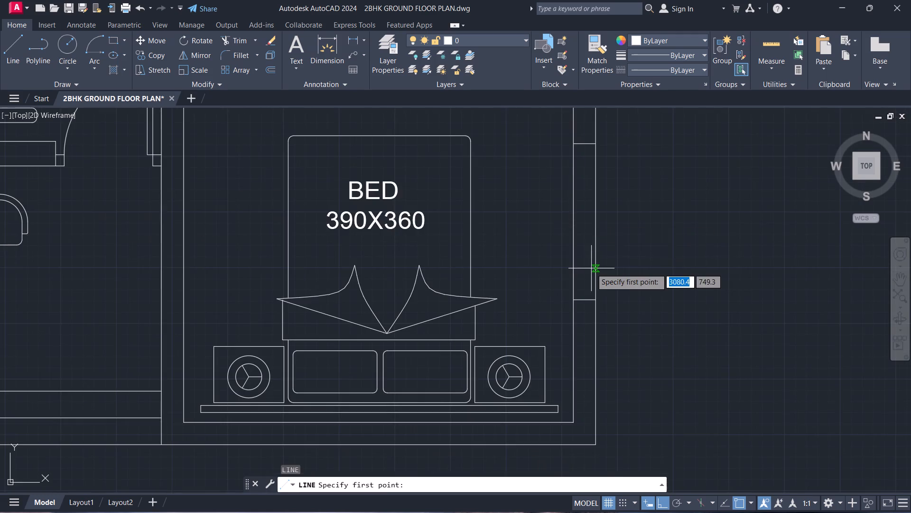
{"action": "scroll", "coordinate": [592, 288], "scroll_direction": "up", "scroll_amount": 1}
{"action": "left_click", "coordinate": [584, 309]}
{"action": "middle_click_drag", "start_coordinate": [576, 282], "coordinate": [567, 459]}
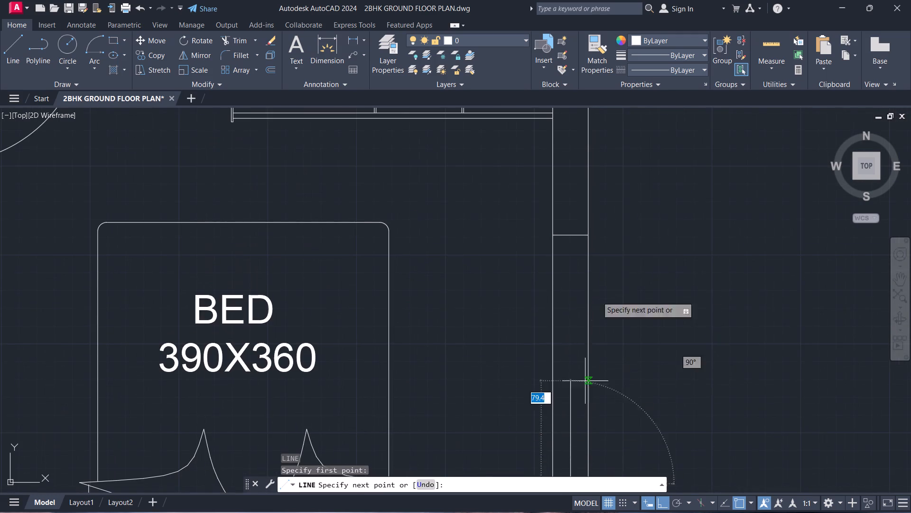
{"action": "left_click", "coordinate": [567, 236]}
{"action": "key", "text": "Escape"}
Draw a short vertical line across the middle of the lower bedroom's bottom wall, from the inner to the outer wall line.
{"action": "scroll", "coordinate": [517, 287], "scroll_direction": "down", "scroll_amount": 3}
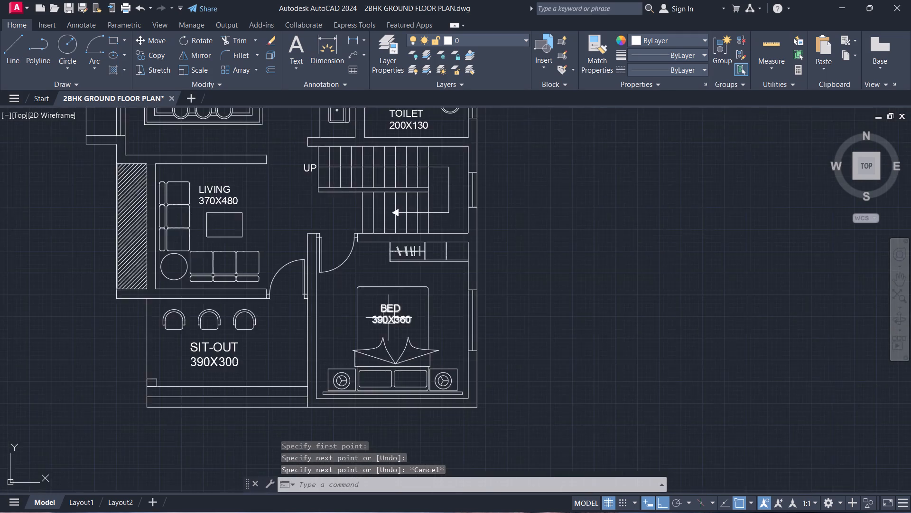
{"action": "middle_click_drag", "start_coordinate": [389, 318], "coordinate": [598, 223]}
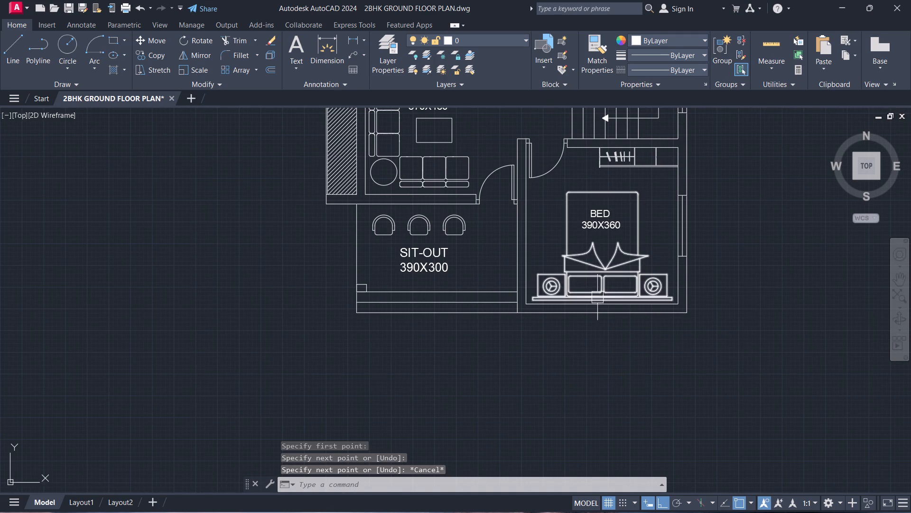
{"action": "scroll", "coordinate": [601, 346], "scroll_direction": "up", "scroll_amount": 2}
{"action": "scroll", "coordinate": [533, 253], "scroll_direction": "up", "scroll_amount": 1}
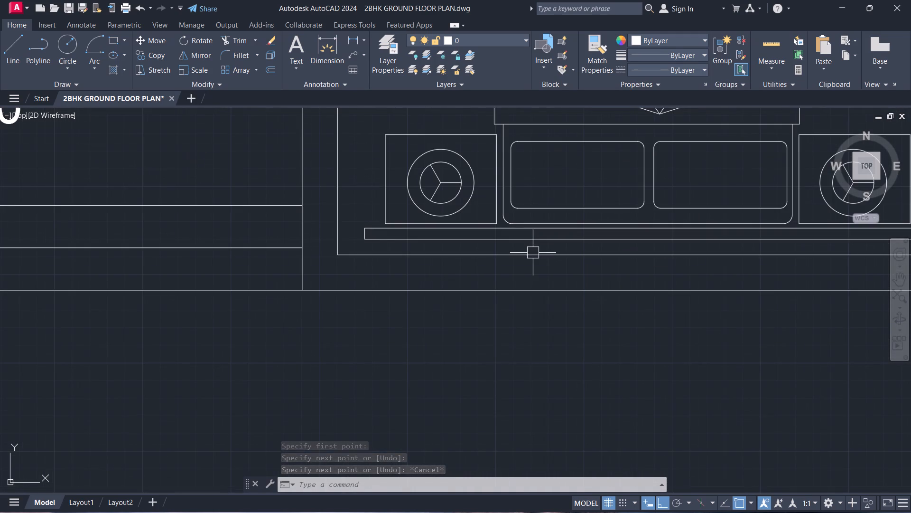
{"action": "key", "text": "l"}
{"action": "key", "text": "space"}
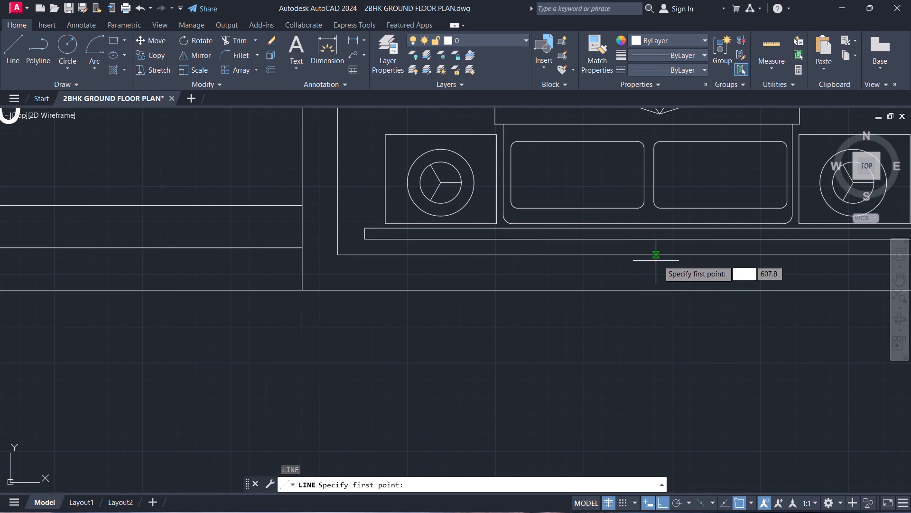
{"action": "left_click", "coordinate": [648, 255]}
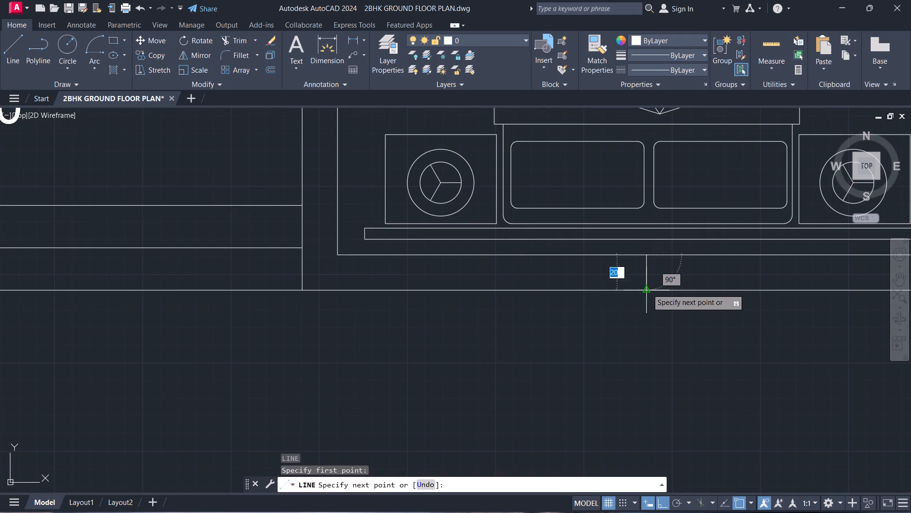
{"action": "left_click", "coordinate": [648, 291]}
{"action": "key", "text": "Escape"}
Offset the short vertical line in the lower bedroom's bottom wall by 70, once to the left and once to the right.
{"action": "type", "text": "O 70"}
{"action": "key", "text": "Return"}
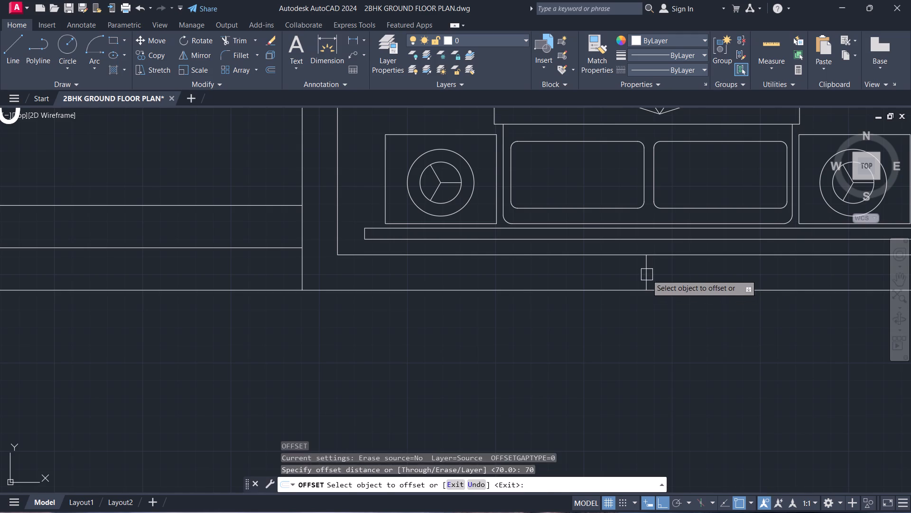
{"action": "left_click", "coordinate": [647, 274]}
{"action": "left_click", "coordinate": [591, 275]}
{"action": "left_click", "coordinate": [645, 280]}
{"action": "left_click", "coordinate": [687, 267]}
{"action": "key", "text": "Escape"}
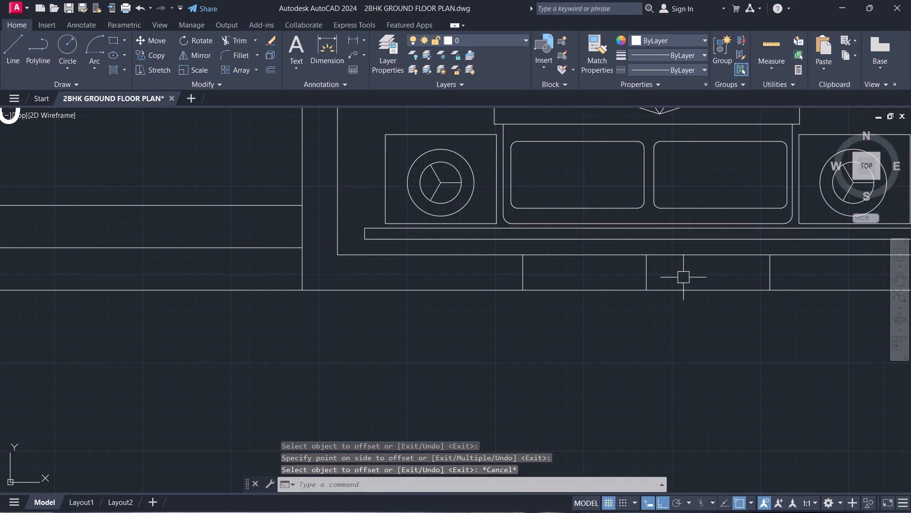
Delete the middle one of the three short vertical lines in the lower bedroom's bottom wall.
{"action": "left_click_drag", "start_coordinate": [683, 278], "coordinate": [679, 279]}
{"action": "left_click", "coordinate": [638, 276]}
{"action": "key", "text": "Delete"}
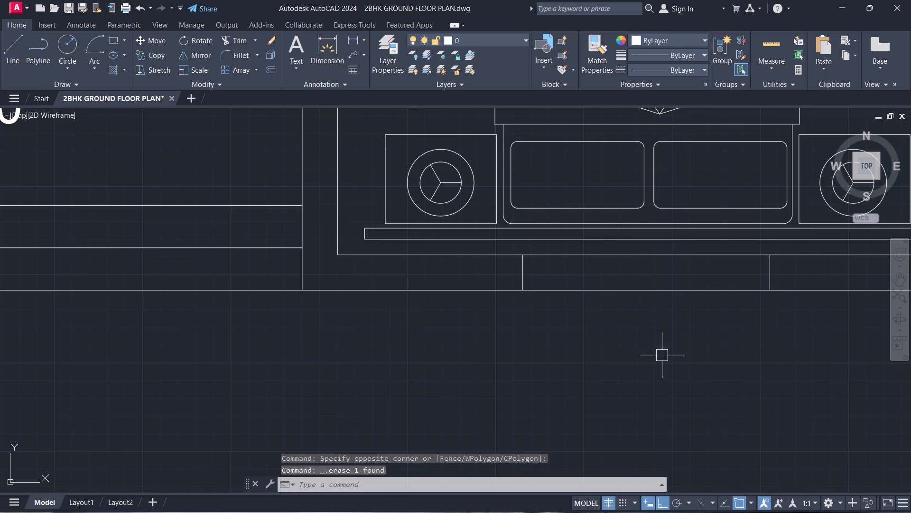
Draw a horizontal line inside the lower bedroom's bottom wall, joining the midpoints of the two remaining short vertical lines.
{"action": "type", "text": "L"}
{"action": "key", "text": "space"}
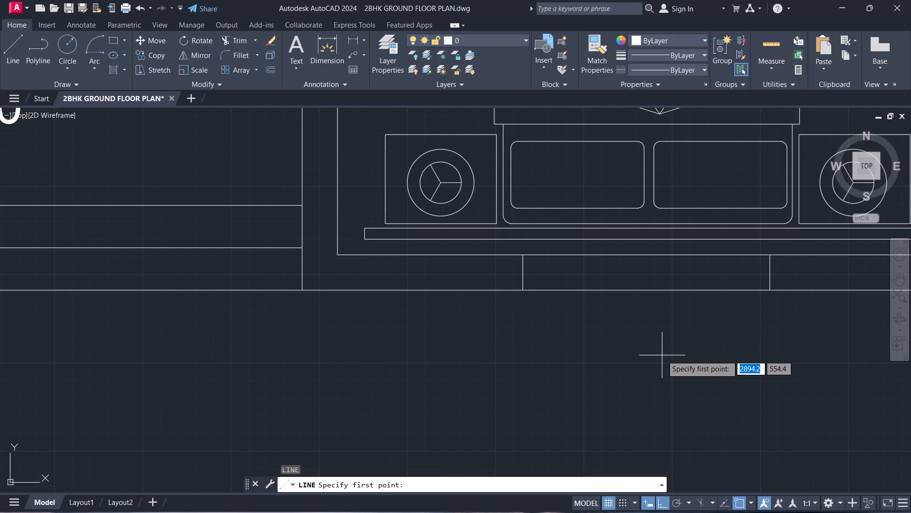
{"action": "left_click", "coordinate": [772, 276]}
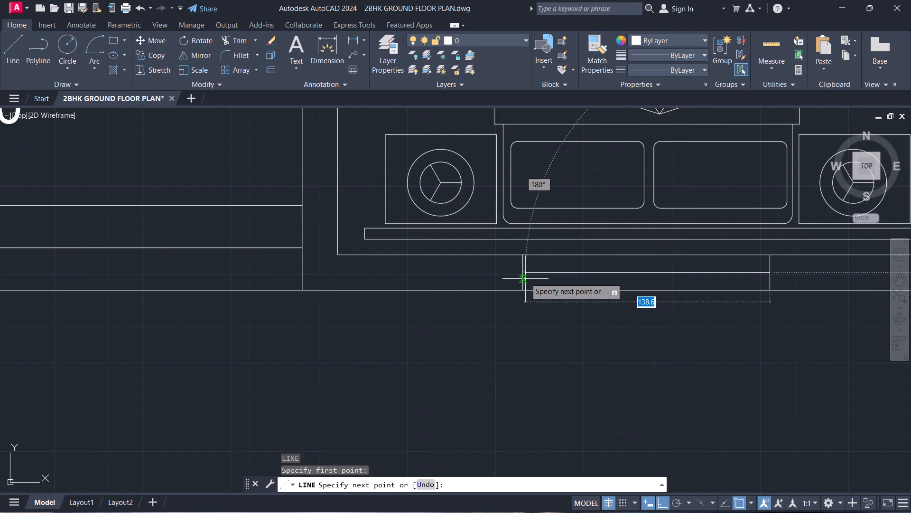
{"action": "left_click", "coordinate": [525, 275]}
{"action": "key", "text": "Escape"}
Draw a short vertical line across the middle of the living room's bottom wall, from the inner to the outer wall line.
{"action": "scroll", "coordinate": [522, 289], "scroll_direction": "down", "scroll_amount": 2}
{"action": "middle_click_drag", "start_coordinate": [522, 289], "coordinate": [625, 304]}
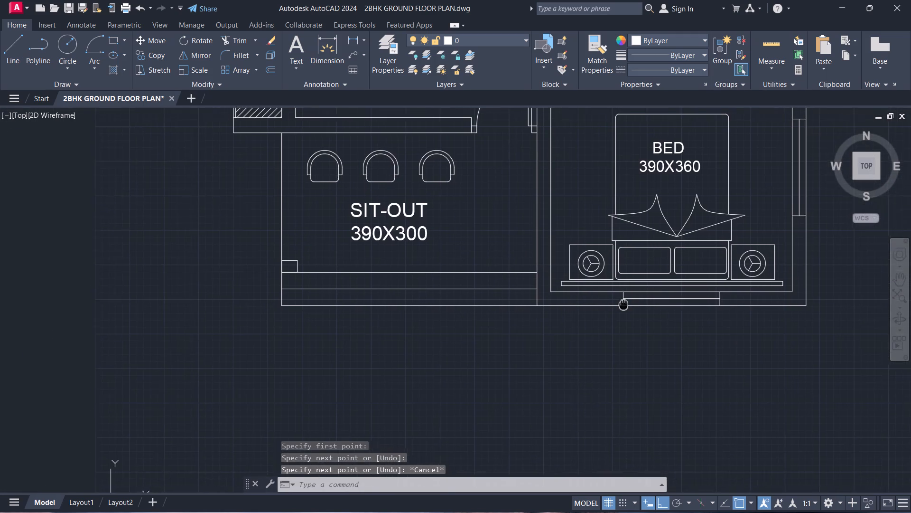
{"action": "middle_click_drag", "start_coordinate": [625, 304], "coordinate": [630, 313]}
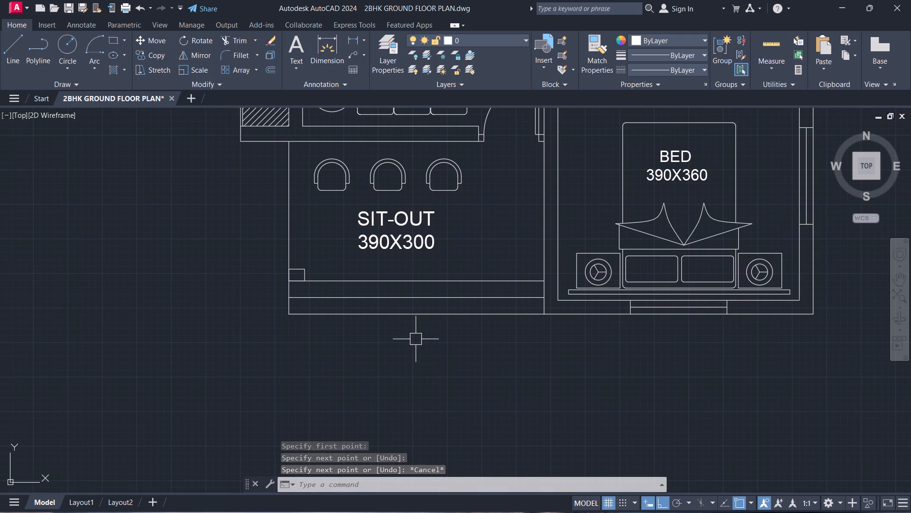
{"action": "scroll", "coordinate": [363, 260], "scroll_direction": "up", "scroll_amount": 1}
{"action": "middle_click_drag", "start_coordinate": [383, 213], "coordinate": [424, 431]}
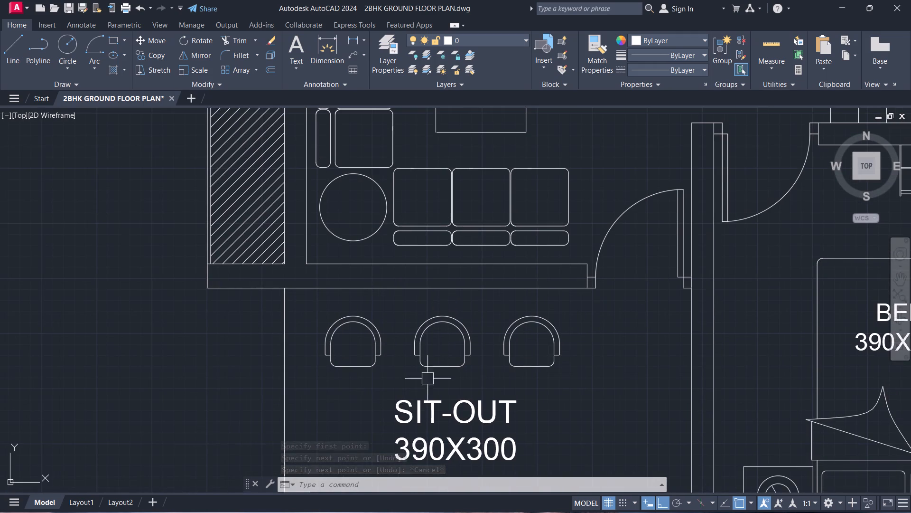
{"action": "key", "text": "l"}
{"action": "key", "text": "space"}
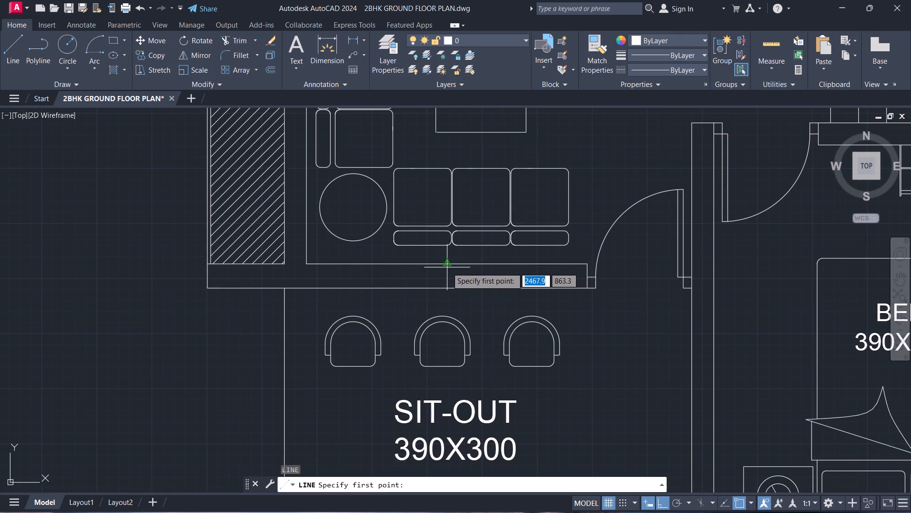
{"action": "left_click", "coordinate": [446, 263]}
{"action": "left_click", "coordinate": [449, 289]}
{"action": "key", "text": "Escape"}
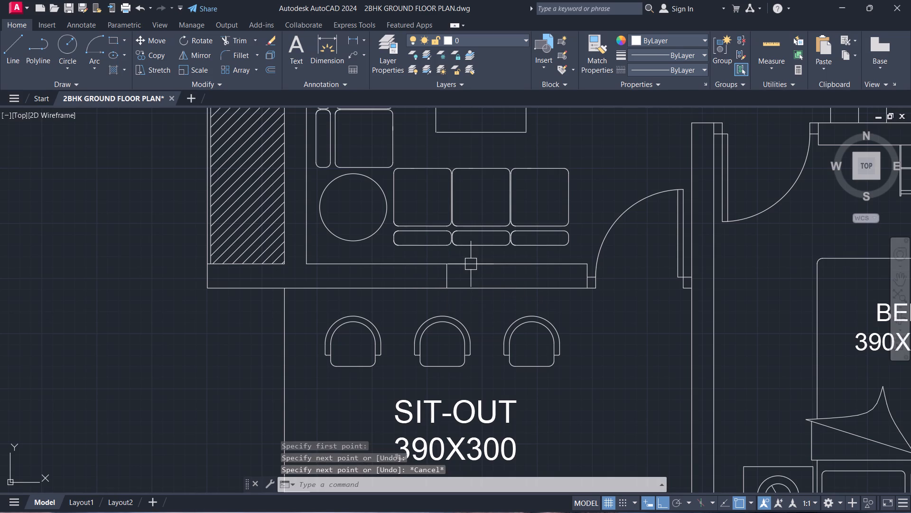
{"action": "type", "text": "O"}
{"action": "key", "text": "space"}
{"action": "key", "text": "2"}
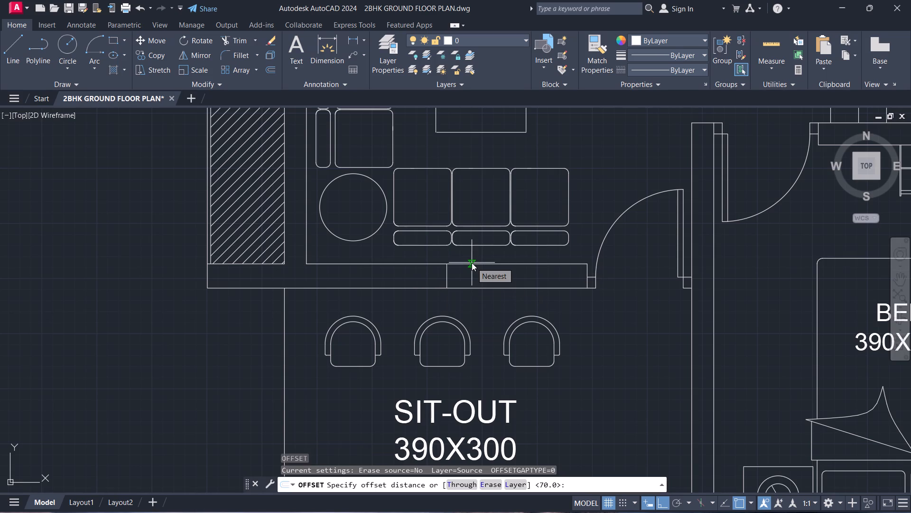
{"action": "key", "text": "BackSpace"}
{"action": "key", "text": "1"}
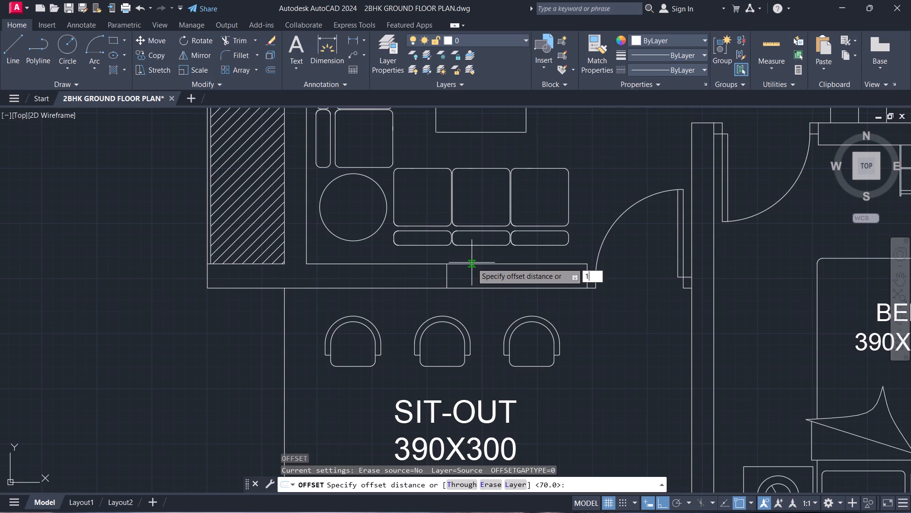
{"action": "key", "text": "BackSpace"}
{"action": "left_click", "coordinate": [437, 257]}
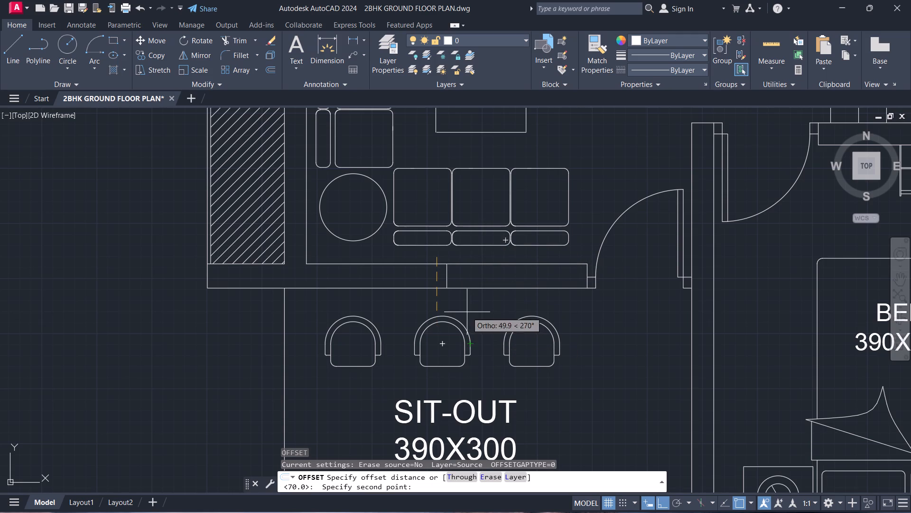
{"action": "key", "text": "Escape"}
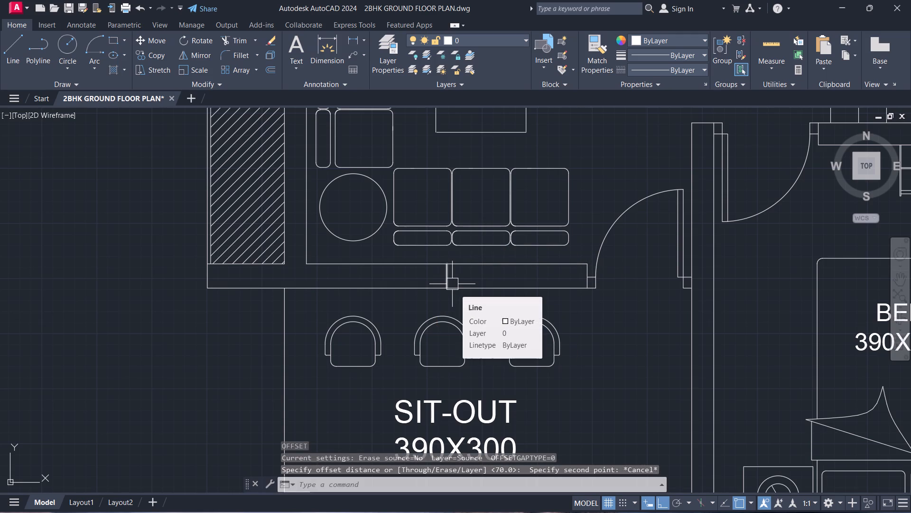
Offset the short vertical line in the living room's bottom wall by 60, once to the right and once to the left.
{"action": "type", "text": "O"}
{"action": "key", "text": "space"}
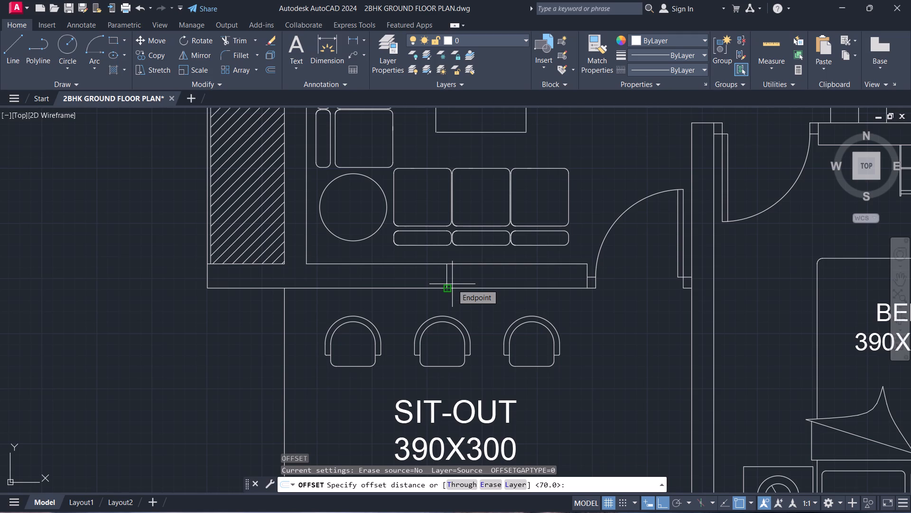
{"action": "type", "text": "60"}
{"action": "key", "text": "Return"}
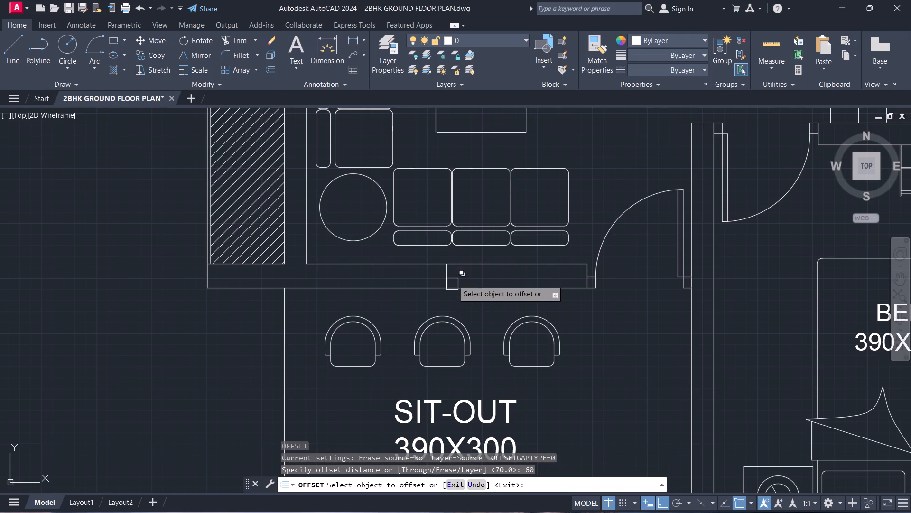
{"action": "scroll", "coordinate": [465, 268], "scroll_direction": "up", "scroll_amount": 2}
{"action": "left_click", "coordinate": [420, 293]}
{"action": "left_click", "coordinate": [485, 290]}
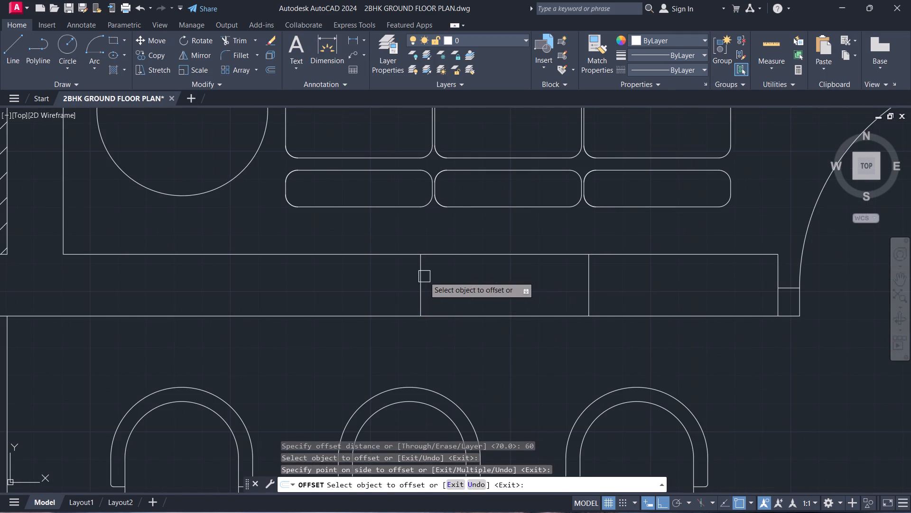
{"action": "left_click", "coordinate": [418, 277]}
{"action": "left_click", "coordinate": [357, 294]}
{"action": "key", "text": "Escape"}
Delete the middle one of the three short vertical lines in the living room's bottom wall.
{"action": "left_click", "coordinate": [434, 286]}
{"action": "left_click", "coordinate": [378, 282]}
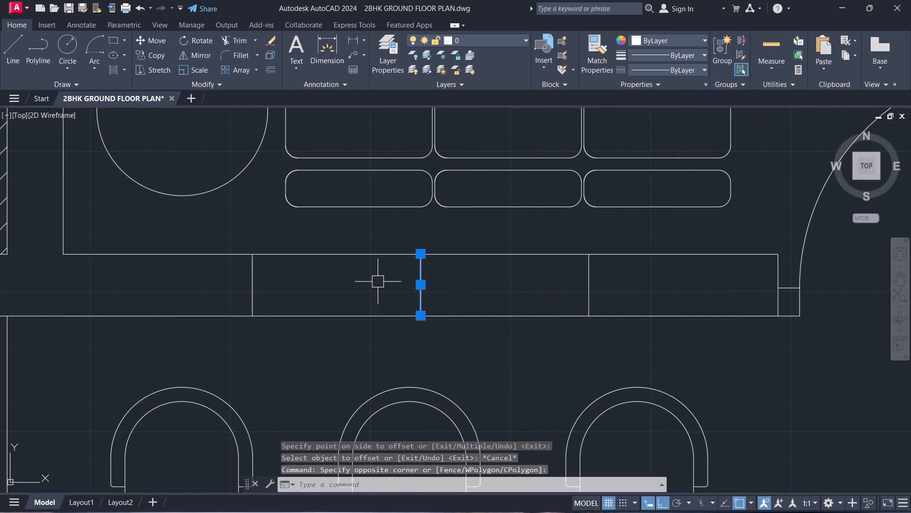
{"action": "key", "text": "Delete"}
Draw a horizontal line inside the living room's bottom wall, joining the midpoints of the two remaining short vertical lines.
{"action": "type", "text": "L"}
{"action": "key", "text": "space"}
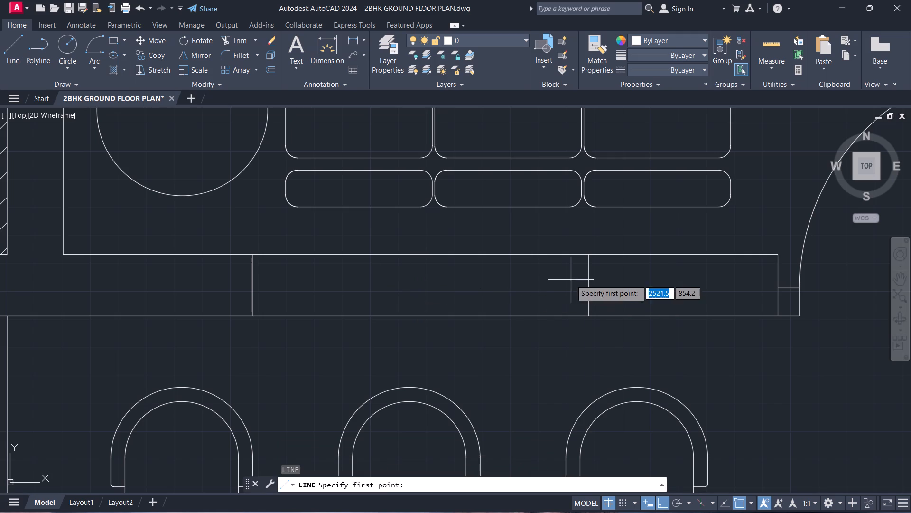
{"action": "left_click", "coordinate": [586, 285]}
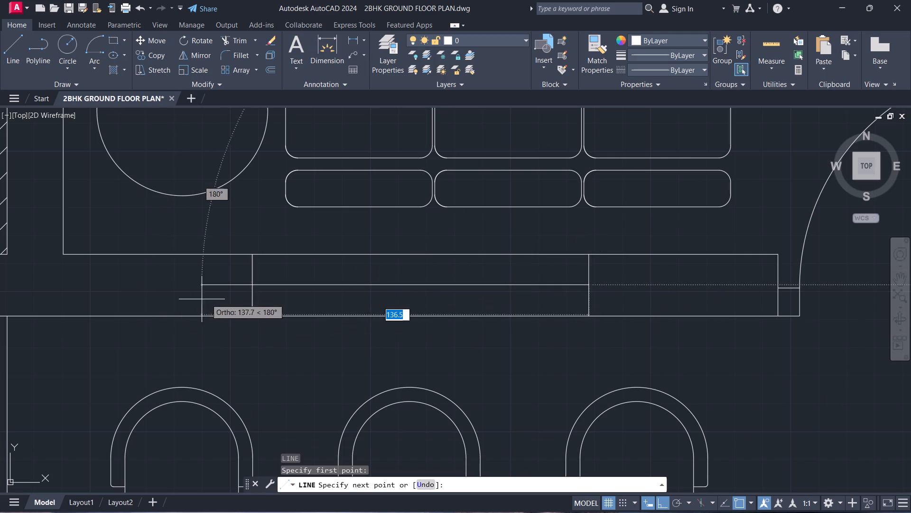
{"action": "left_click", "coordinate": [253, 287]}
{"action": "key", "text": "Escape"}
Draw a short horizontal line across the middle of the living room's left wall, from the inner wall line to the hatched area's edge.
{"action": "scroll", "coordinate": [427, 315], "scroll_direction": "down", "scroll_amount": 4}
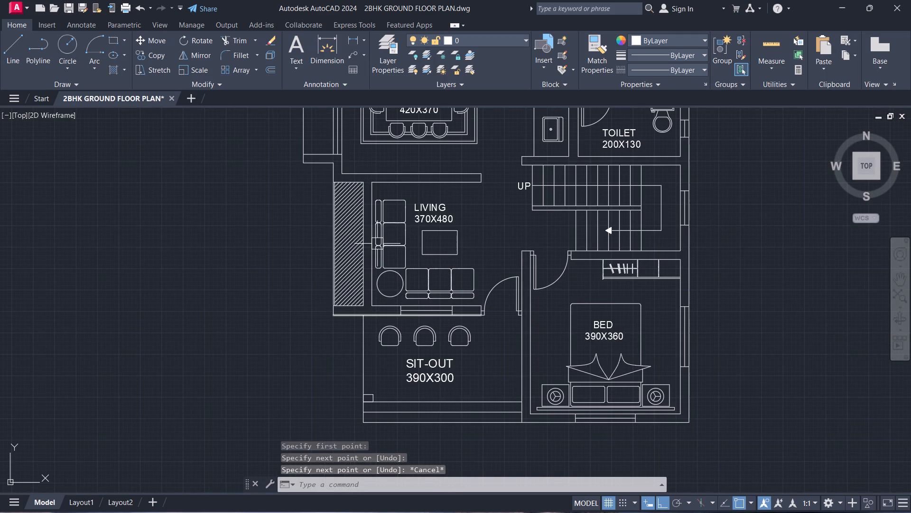
{"action": "type", "text": "L"}
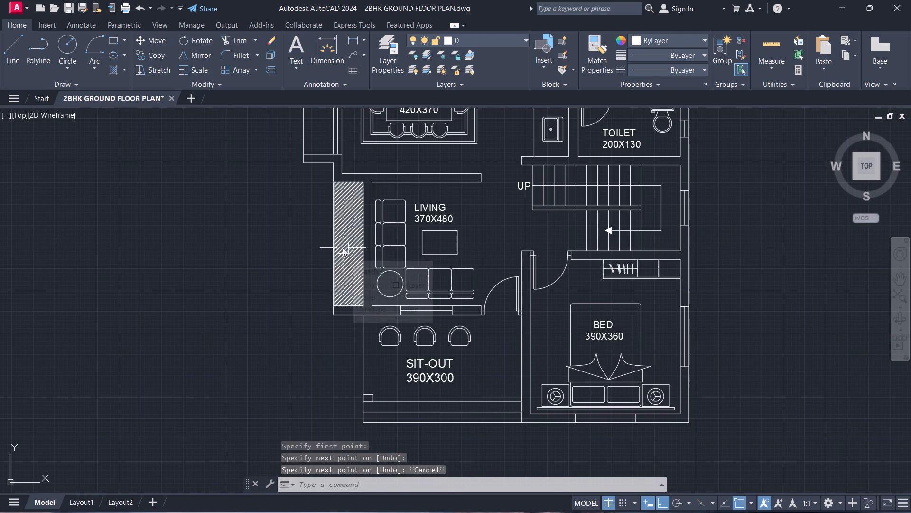
{"action": "key", "text": "space"}
{"action": "scroll", "coordinate": [342, 248], "scroll_direction": "up", "scroll_amount": 4}
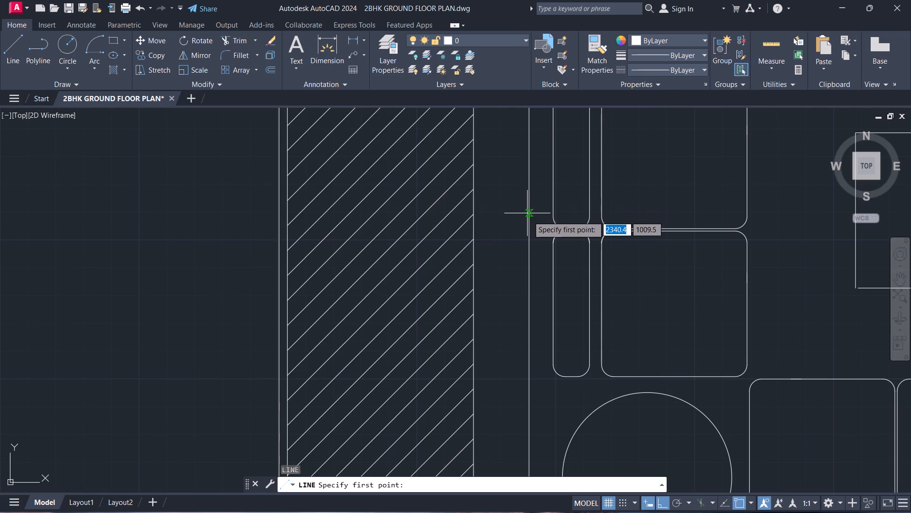
{"action": "scroll", "coordinate": [529, 223], "scroll_direction": "down", "scroll_amount": 2}
{"action": "left_click", "coordinate": [529, 223]}
{"action": "scroll", "coordinate": [512, 222], "scroll_direction": "up", "scroll_amount": 4}
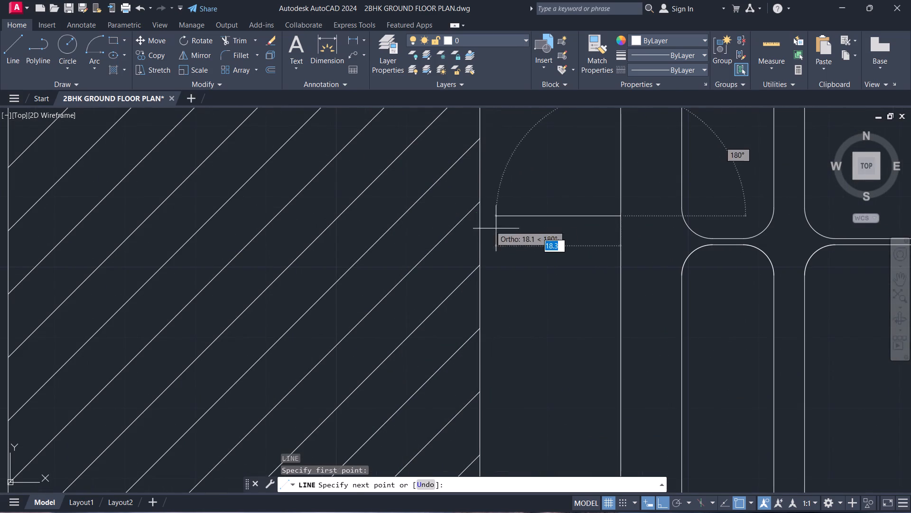
{"action": "left_click", "coordinate": [481, 217]}
{"action": "key", "text": "Escape"}
Offset the short horizontal line in the living room's left wall by 80, once upward and once downward.
{"action": "type", "text": "O 80"}
{"action": "key", "text": "Return"}
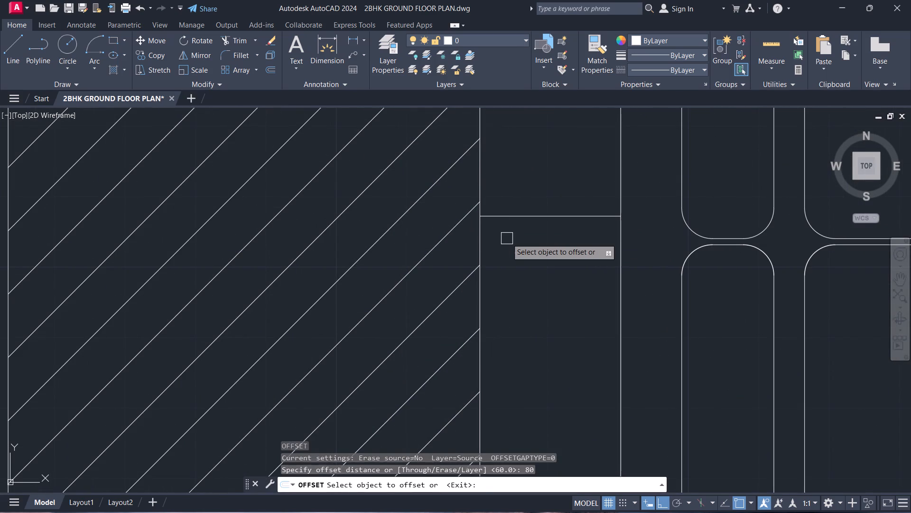
{"action": "left_click", "coordinate": [517, 216]}
{"action": "left_click", "coordinate": [517, 194]}
{"action": "left_click", "coordinate": [515, 219]}
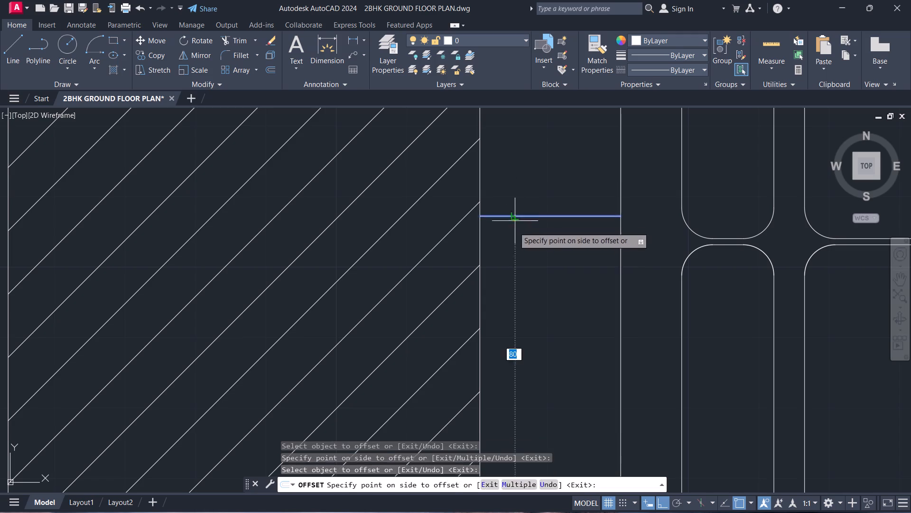
{"action": "left_click", "coordinate": [513, 250]}
{"action": "key", "text": "Escape"}
Delete the middle one of the three short horizontal lines in the living room's left wall.
{"action": "left_click_drag", "start_coordinate": [544, 236], "coordinate": [542, 230]}
{"action": "left_click", "coordinate": [522, 202]}
{"action": "key", "text": "Delete"}
Draw a vertical line inside the living room's left wall, joining the midpoints of the two remaining short horizontal lines.
{"action": "scroll", "coordinate": [530, 223], "scroll_direction": "down", "scroll_amount": 4}
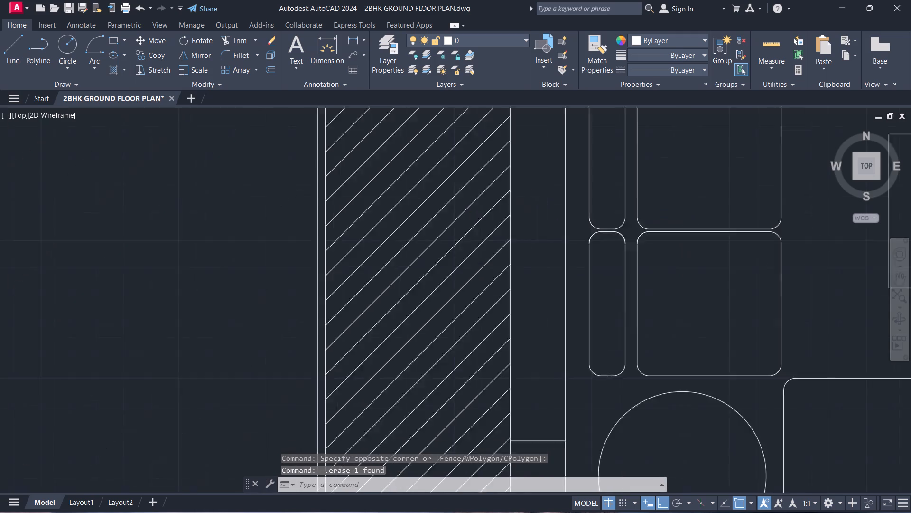
{"action": "scroll", "coordinate": [530, 223], "scroll_direction": "down", "scroll_amount": 1}
{"action": "scroll", "coordinate": [532, 300], "scroll_direction": "up", "scroll_amount": 2}
{"action": "key", "text": "l"}
{"action": "key", "text": "space"}
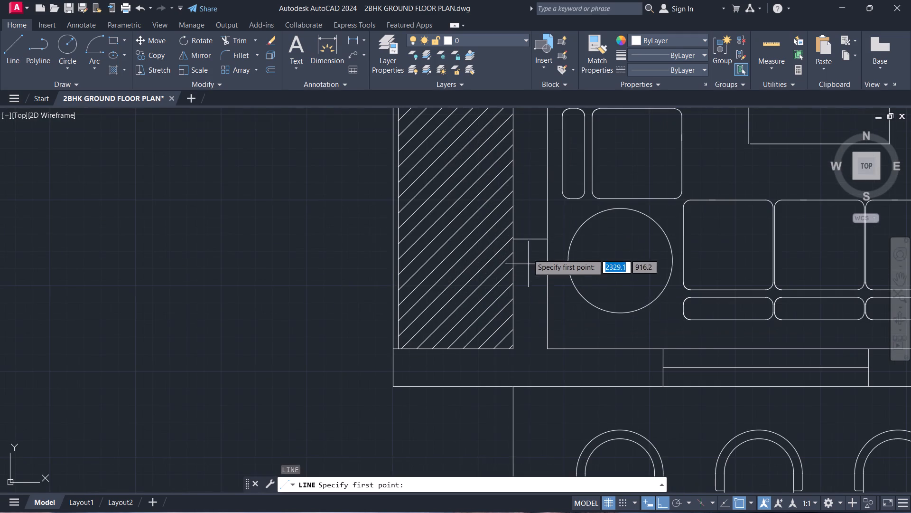
{"action": "scroll", "coordinate": [527, 249], "scroll_direction": "up", "scroll_amount": 1}
{"action": "left_click", "coordinate": [528, 229]}
{"action": "middle_click_drag", "start_coordinate": [527, 272], "coordinate": [528, 512]}
{"action": "scroll", "coordinate": [549, 289], "scroll_direction": "down", "scroll_amount": 1}
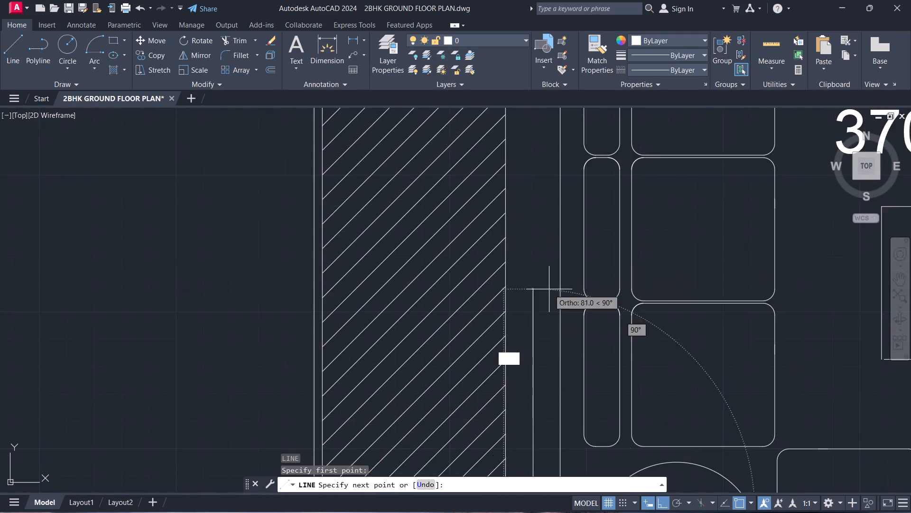
{"action": "scroll", "coordinate": [549, 289], "scroll_direction": "down", "scroll_amount": 1}
{"action": "middle_click_drag", "start_coordinate": [549, 289], "coordinate": [547, 376]}
{"action": "left_click", "coordinate": [539, 289]}
{"action": "key", "text": "Escape"}
Move the LIVING 370X480 label slightly to the right, above the coffee table, with object snap turned off for the placement.
{"action": "scroll", "coordinate": [548, 323], "scroll_direction": "down", "scroll_amount": 1}
{"action": "middle_click_drag", "start_coordinate": [577, 350], "coordinate": [471, 246]}
{"action": "middle_click", "coordinate": [471, 246]}
{"action": "scroll", "coordinate": [471, 246], "scroll_direction": "down", "scroll_amount": 1}
{"action": "scroll", "coordinate": [488, 237], "scroll_direction": "up", "scroll_amount": 2}
{"action": "left_click", "coordinate": [518, 221]}
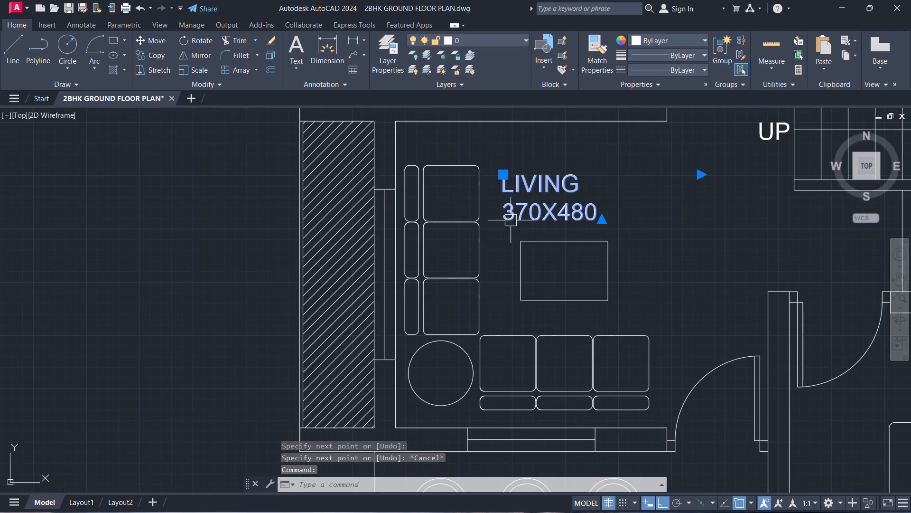
{"action": "type", "text": "M"}
{"action": "key", "text": "space"}
{"action": "left_click", "coordinate": [508, 222]}
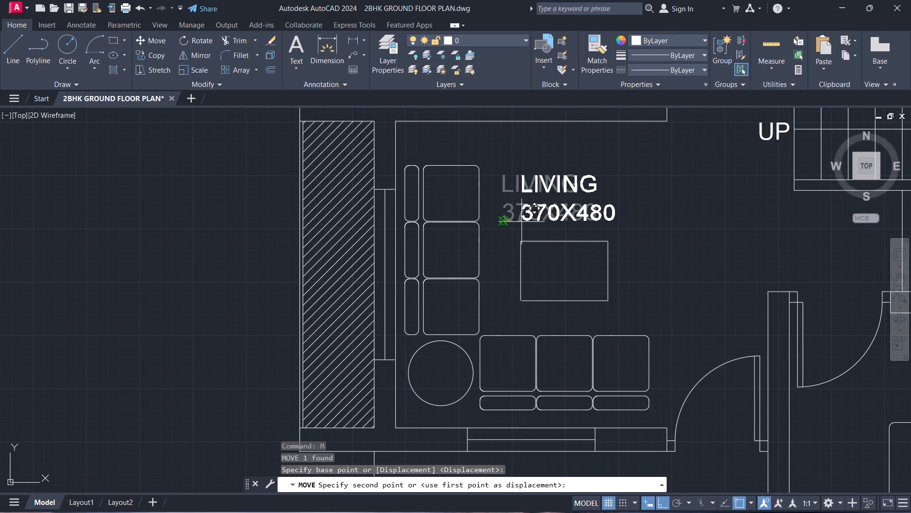
{"action": "key", "text": "F3"}
{"action": "left_click", "coordinate": [521, 222]}
{"action": "key", "text": "Escape"}
{"action": "key", "text": "F3"}
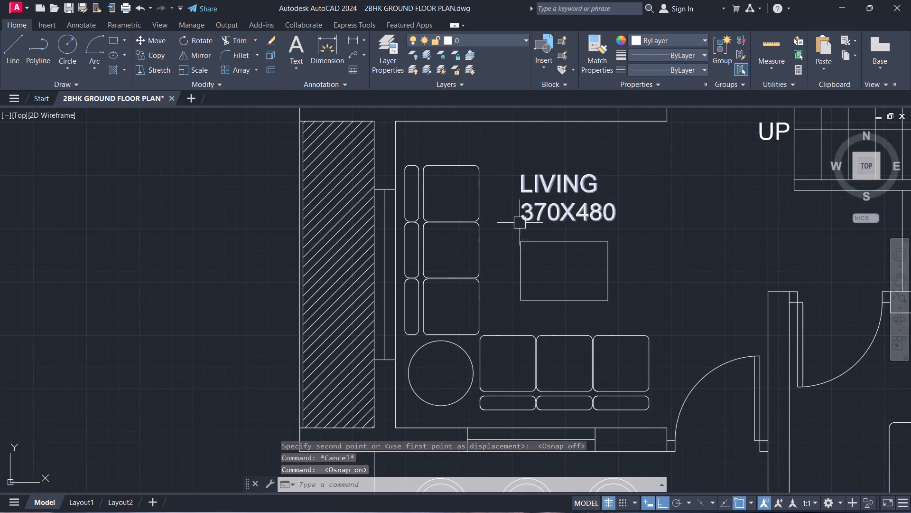
Draw a short vertical line about 20 long across the kitchen's top wall above the sink, from the inner to the outer wall line.
{"action": "scroll", "coordinate": [483, 247], "scroll_direction": "down", "scroll_amount": 2}
{"action": "middle_click_drag", "start_coordinate": [479, 250], "coordinate": [489, 418]}
{"action": "middle_click_drag", "start_coordinate": [461, 249], "coordinate": [457, 394]}
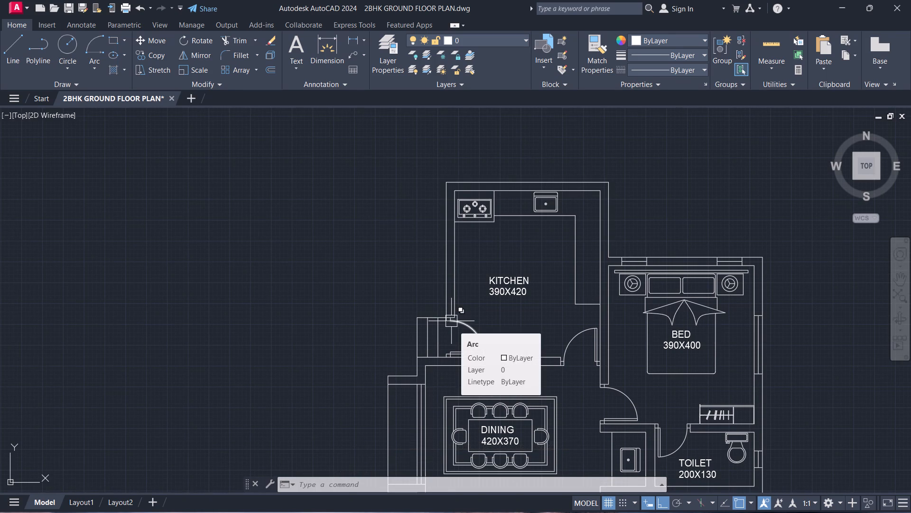
{"action": "scroll", "coordinate": [538, 223], "scroll_direction": "up", "scroll_amount": 1}
{"action": "middle_click_drag", "start_coordinate": [538, 221], "coordinate": [522, 331]}
{"action": "scroll", "coordinate": [522, 331], "scroll_direction": "up", "scroll_amount": 1}
{"action": "key", "text": "l"}
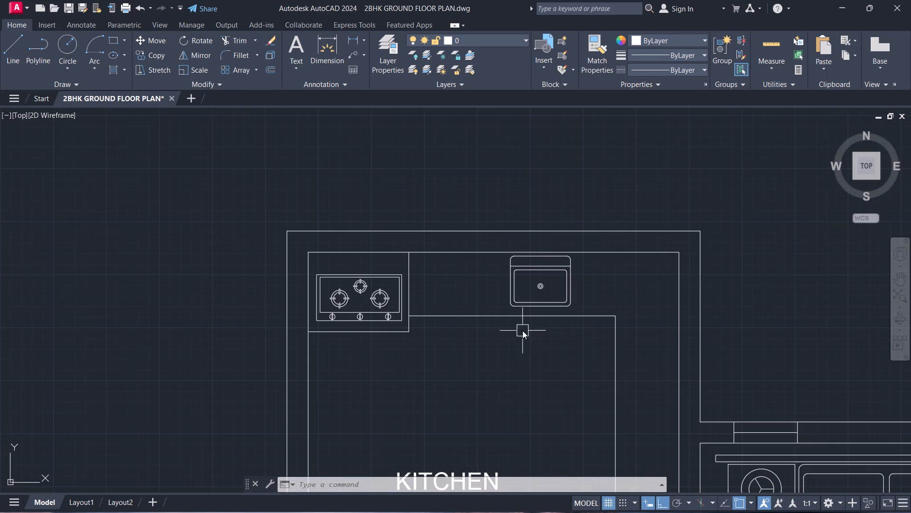
{"action": "key", "text": "space"}
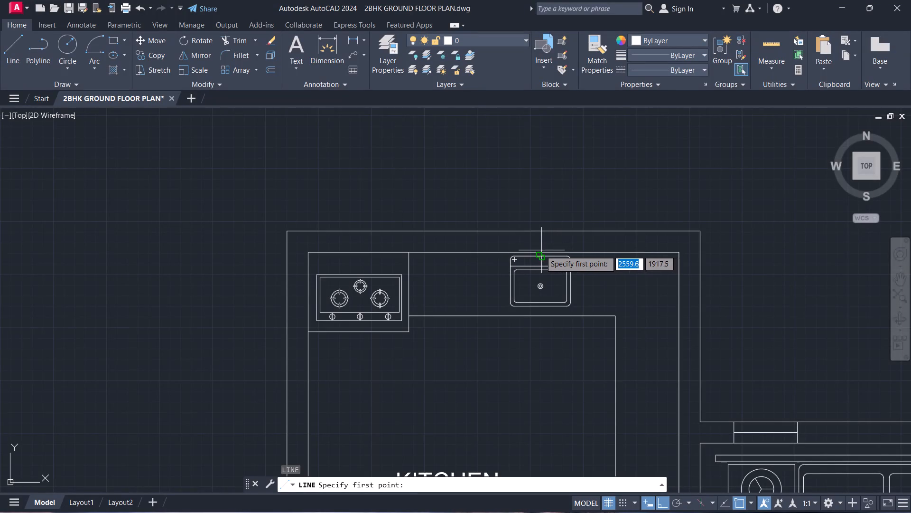
{"action": "scroll", "coordinate": [540, 250], "scroll_direction": "up", "scroll_amount": 4}
{"action": "left_click", "coordinate": [525, 258]}
{"action": "middle_click_drag", "start_coordinate": [519, 189], "coordinate": [542, 333]}
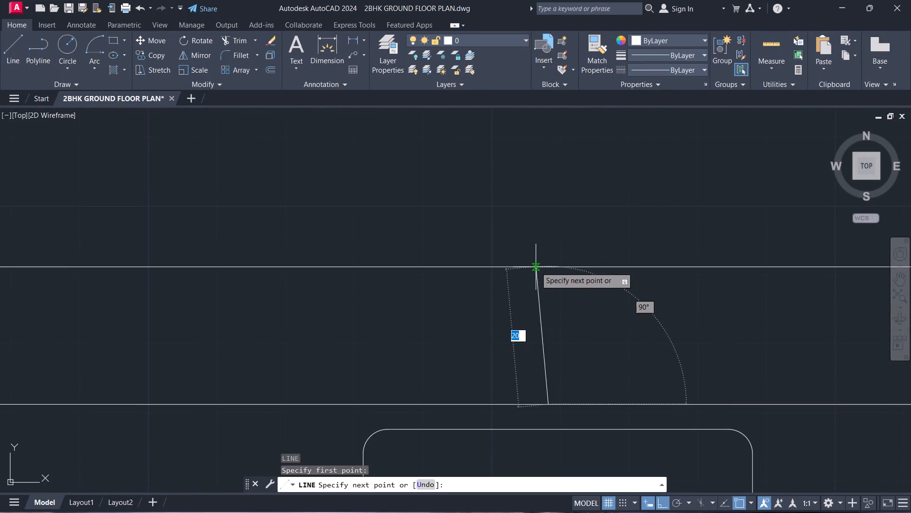
{"action": "left_click", "coordinate": [549, 271]}
{"action": "key", "text": "Escape"}
Offset the short vertical line in the kitchen's top wall by 60 to both sides.
{"action": "key", "text": "o"}
{"action": "key", "text": "space"}
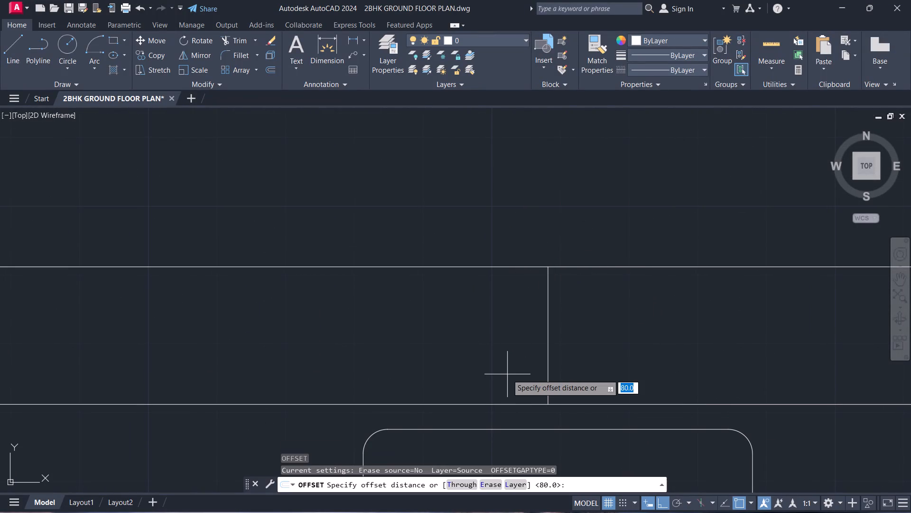
{"action": "type", "text": "60"}
{"action": "key", "text": "Return"}
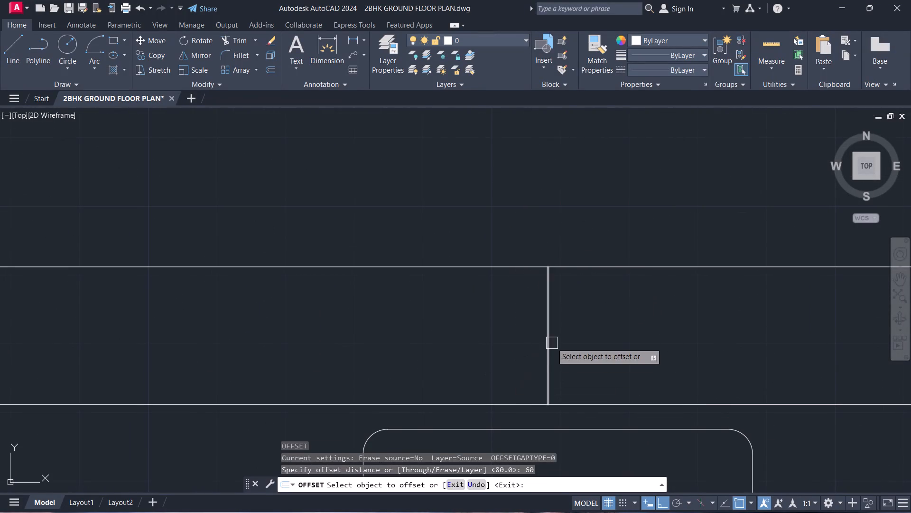
{"action": "left_click", "coordinate": [552, 343]}
{"action": "left_click", "coordinate": [584, 349]}
{"action": "left_click", "coordinate": [544, 343]}
{"action": "left_click", "coordinate": [477, 349]}
{"action": "key", "text": "Escape"}
Delete the original middle vertical line in the kitchen's top wall above the sink.
{"action": "left_click", "coordinate": [566, 355]}
{"action": "left_click", "coordinate": [492, 341]}
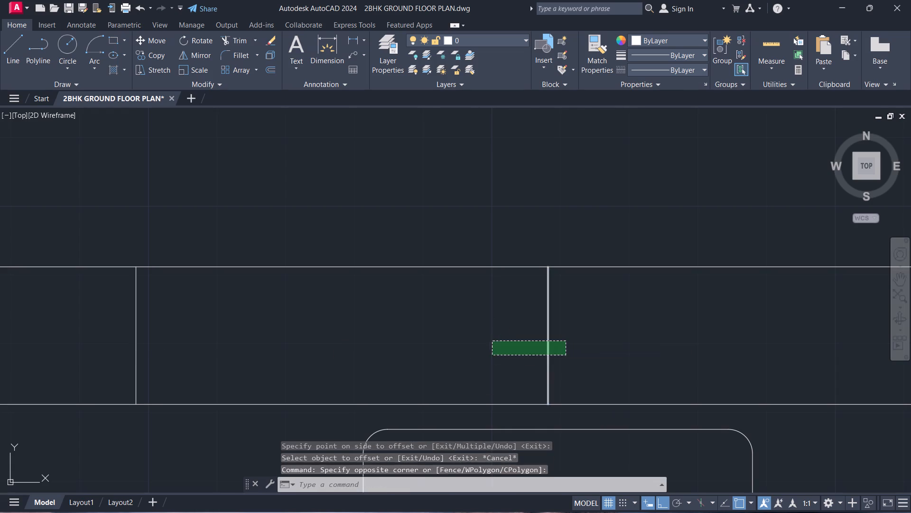
{"action": "key", "text": "Delete"}
Draw a horizontal line inside the kitchen's top wall, joining the midpoints of the two short vertical lines.
{"action": "key", "text": "l"}
{"action": "key", "text": "space"}
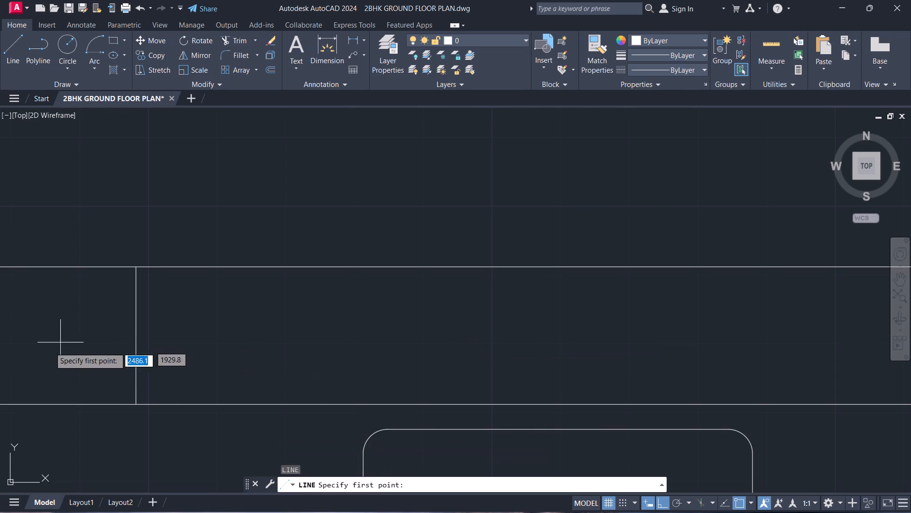
{"action": "left_click", "coordinate": [137, 336]}
{"action": "scroll", "coordinate": [350, 332], "scroll_direction": "down", "scroll_amount": 5}
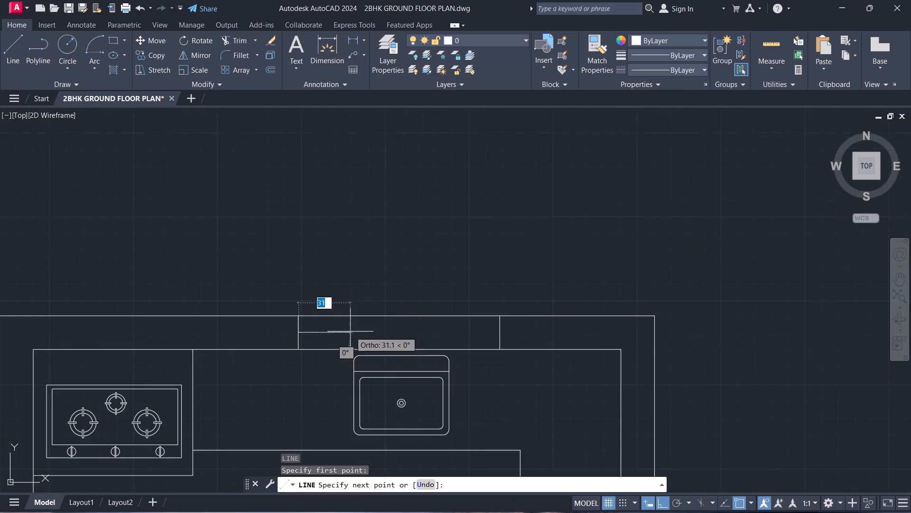
{"action": "scroll", "coordinate": [502, 326], "scroll_direction": "up", "scroll_amount": 2}
{"action": "left_click", "coordinate": [494, 344]}
{"action": "key", "text": "Escape"}
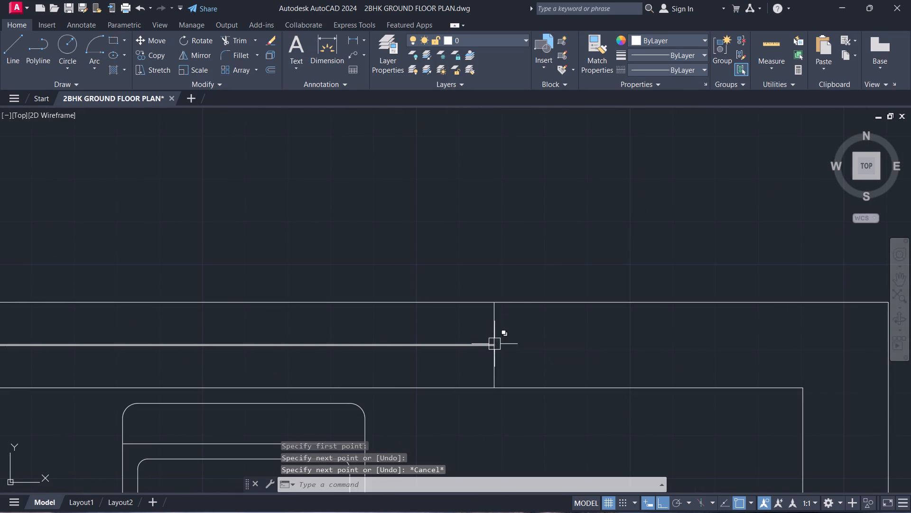
Examine the whole floor plan, checking the window openings and furnishings from the kitchen through to the sit-out and lower bedroom.
{"action": "scroll", "coordinate": [429, 380], "scroll_direction": "down", "scroll_amount": 2}
{"action": "middle_click_drag", "start_coordinate": [423, 425], "coordinate": [403, 286]}
{"action": "middle_click_drag", "start_coordinate": [405, 293], "coordinate": [406, 197]}
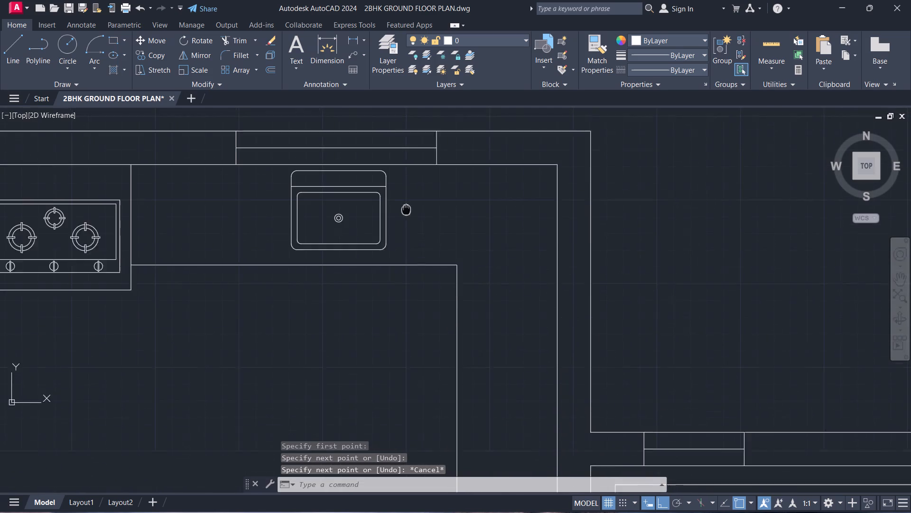
{"action": "middle_click_drag", "start_coordinate": [406, 197], "coordinate": [406, 196]}
{"action": "middle_click_drag", "start_coordinate": [406, 196], "coordinate": [393, 214]}
{"action": "scroll", "coordinate": [393, 214], "scroll_direction": "down", "scroll_amount": 1}
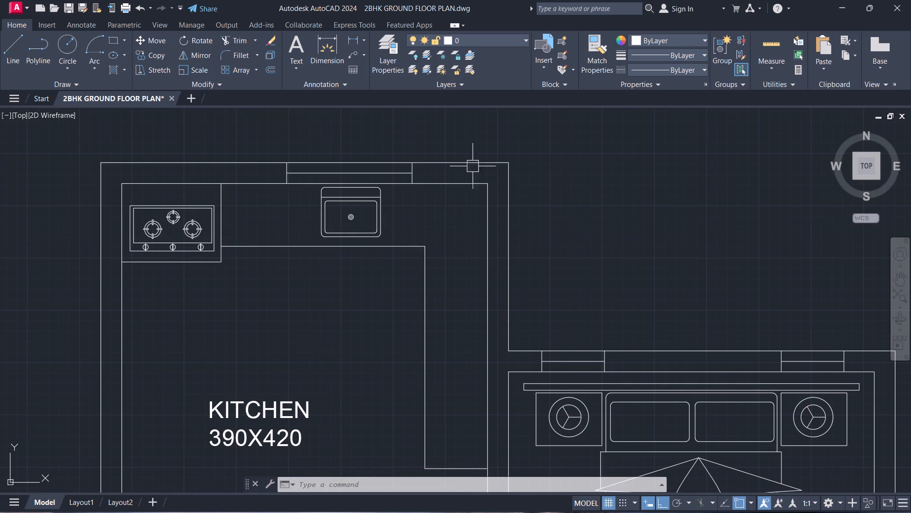
{"action": "middle_click_drag", "start_coordinate": [372, 284], "coordinate": [407, 350]}
{"action": "scroll", "coordinate": [409, 341], "scroll_direction": "up", "scroll_amount": 1}
{"action": "middle_click_drag", "start_coordinate": [409, 341], "coordinate": [437, 265]}
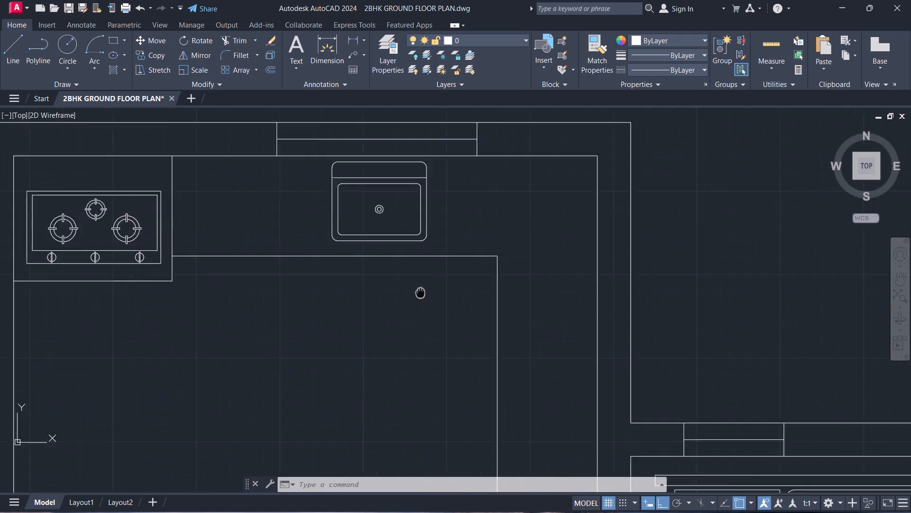
{"action": "middle_click_drag", "start_coordinate": [437, 265], "coordinate": [446, 248]}
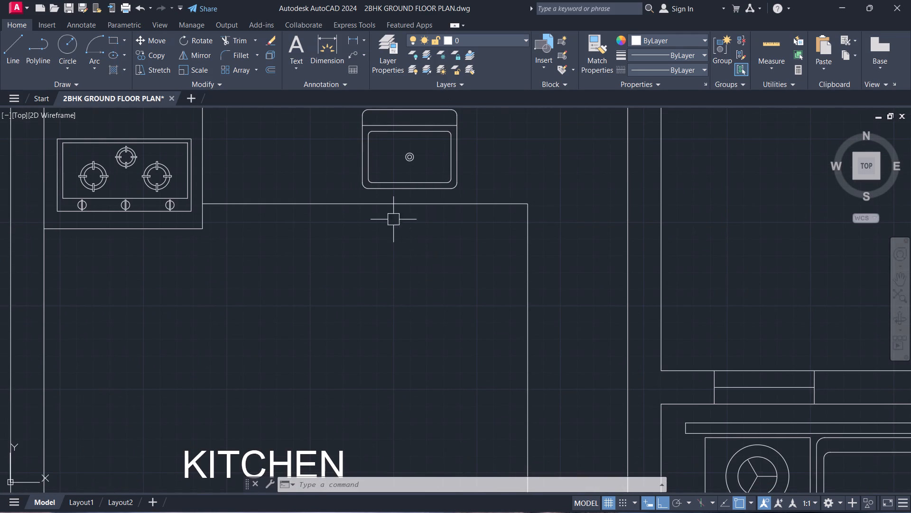
{"action": "middle_click_drag", "start_coordinate": [381, 217], "coordinate": [445, 410]}
{"action": "scroll", "coordinate": [444, 409], "scroll_direction": "down", "scroll_amount": 3}
{"action": "middle_click_drag", "start_coordinate": [445, 411], "coordinate": [440, 200]}
{"action": "middle_click_drag", "start_coordinate": [437, 304], "coordinate": [444, 207]}
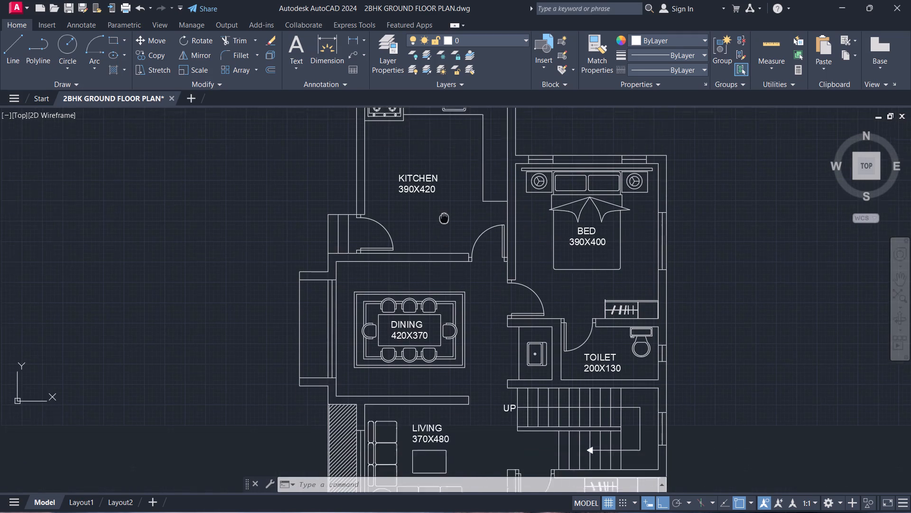
{"action": "middle_click_drag", "start_coordinate": [444, 207], "coordinate": [444, 201]}
{"action": "middle_click_drag", "start_coordinate": [445, 210], "coordinate": [440, 259]}
{"action": "middle_click_drag", "start_coordinate": [440, 259], "coordinate": [426, 340]}
{"action": "middle_click_drag", "start_coordinate": [418, 304], "coordinate": [409, 210]}
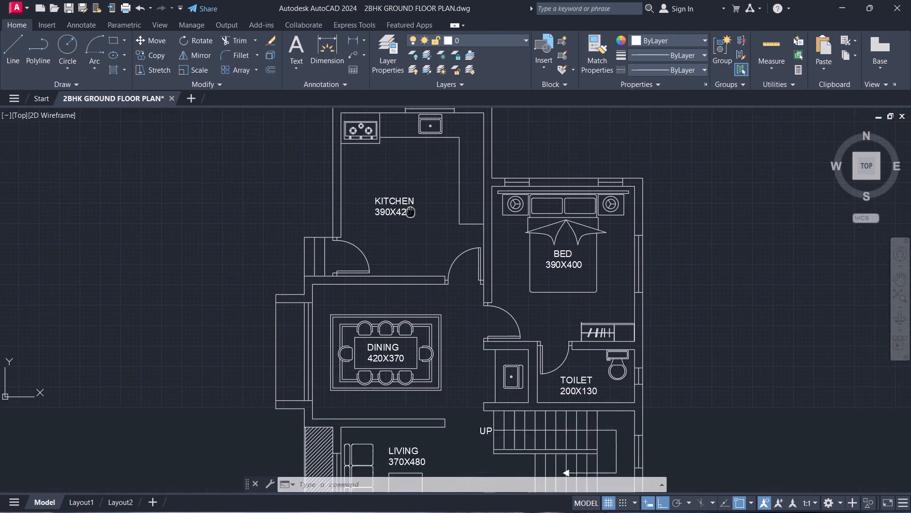
{"action": "middle_click_drag", "start_coordinate": [409, 210], "coordinate": [408, 209]}
{"action": "middle_click_drag", "start_coordinate": [302, 321], "coordinate": [481, 399]}
{"action": "middle_click_drag", "start_coordinate": [565, 304], "coordinate": [347, 221]}
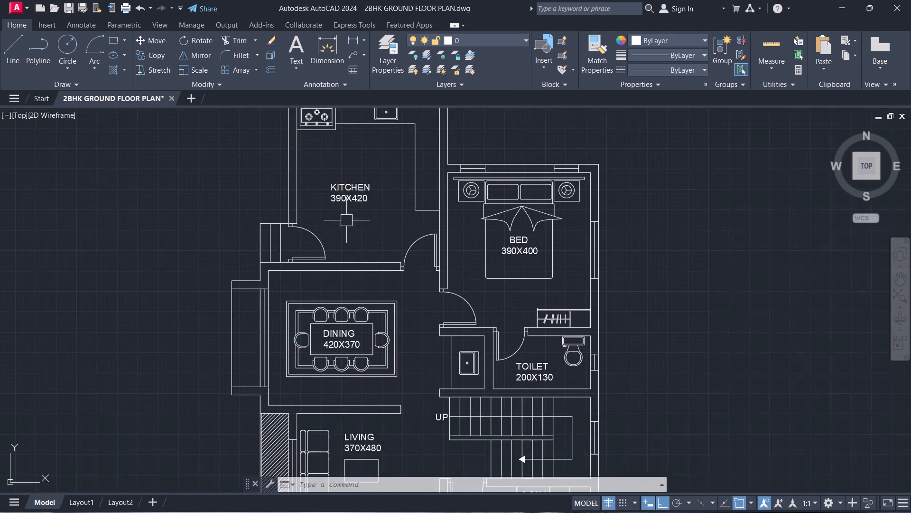
{"action": "scroll", "coordinate": [346, 220], "scroll_direction": "down", "scroll_amount": 2}
{"action": "scroll", "coordinate": [372, 245], "scroll_direction": "up", "scroll_amount": 3}
{"action": "middle_click_drag", "start_coordinate": [393, 312], "coordinate": [520, 117]}
{"action": "middle_click_drag", "start_coordinate": [510, 166], "coordinate": [465, 302]}
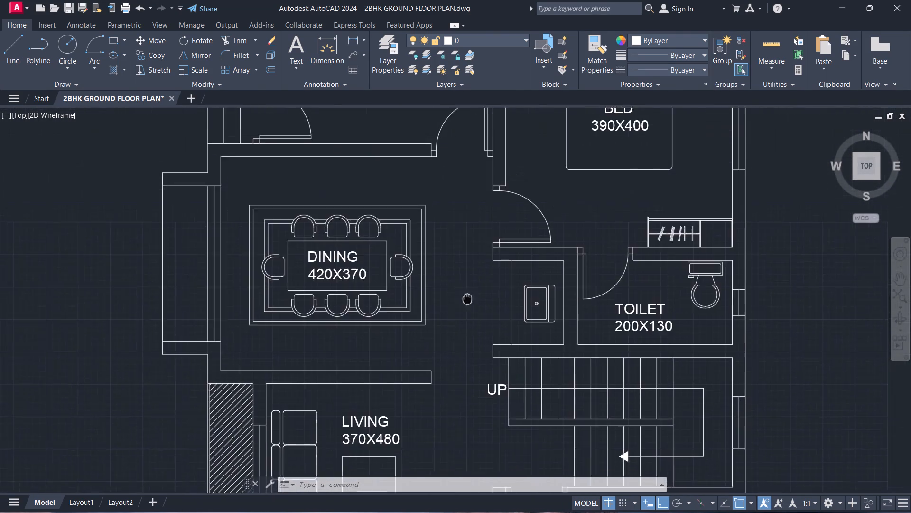
{"action": "middle_click_drag", "start_coordinate": [448, 341], "coordinate": [398, 489]}
{"action": "middle_click_drag", "start_coordinate": [410, 93], "coordinate": [615, 415]}
{"action": "middle_click_drag", "start_coordinate": [371, 196], "coordinate": [657, 500]}
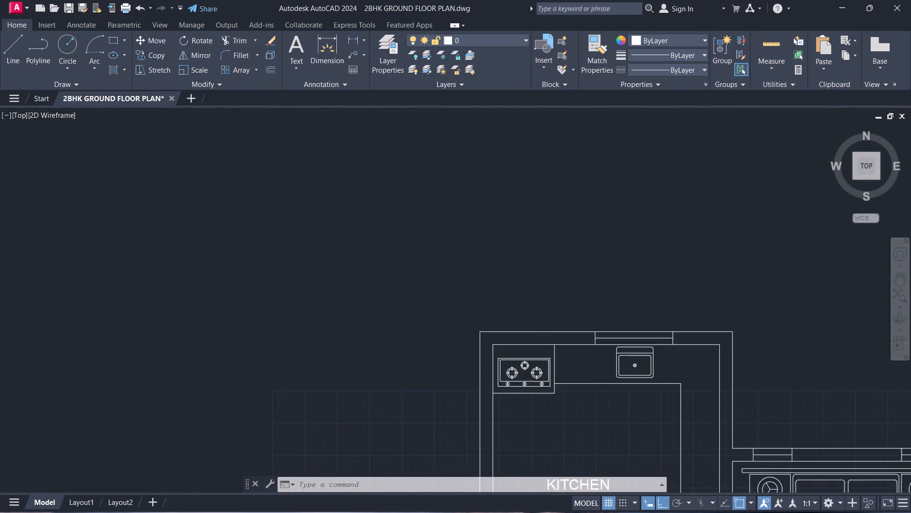
{"action": "middle_click_drag", "start_coordinate": [657, 500], "coordinate": [460, 317]}
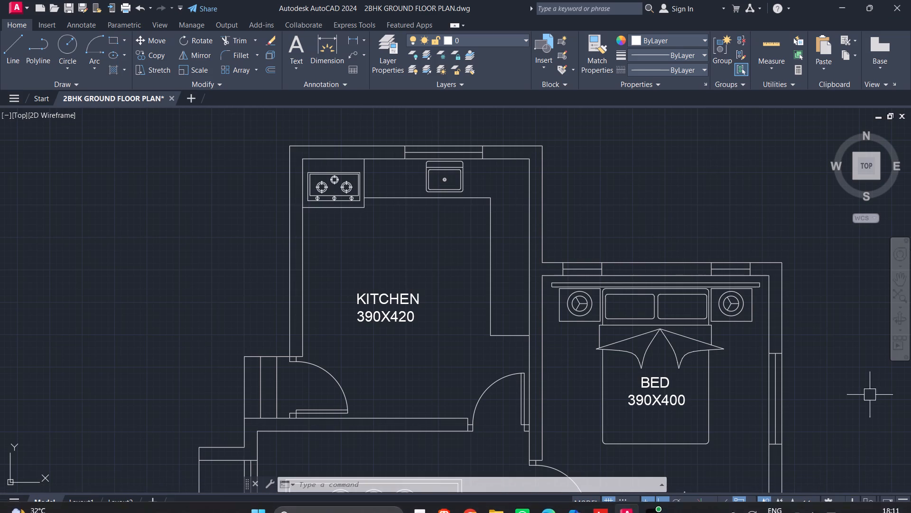
{"action": "scroll", "coordinate": [495, 198], "scroll_direction": "down", "scroll_amount": 2}
{"action": "scroll", "coordinate": [417, 349], "scroll_direction": "up", "scroll_amount": 2}
{"action": "middle_click_drag", "start_coordinate": [342, 199], "coordinate": [171, 222]}
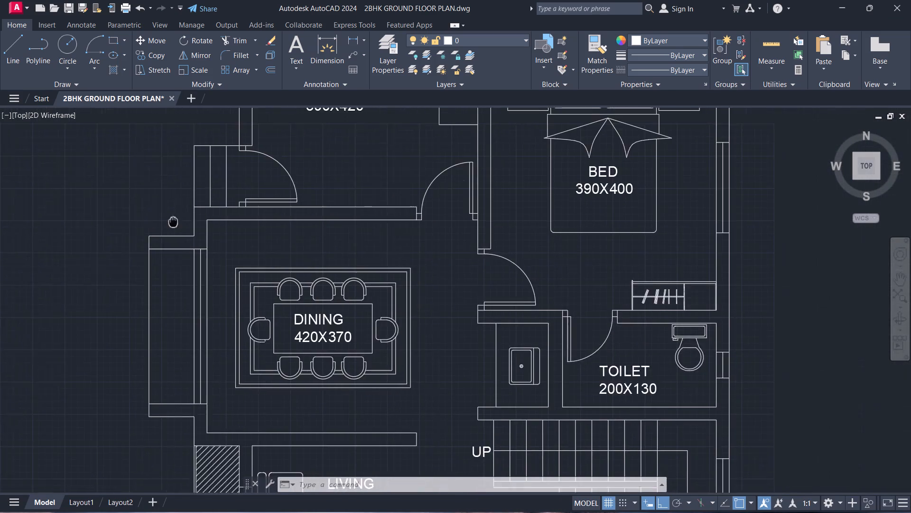
{"action": "middle_click_drag", "start_coordinate": [171, 222], "coordinate": [169, 222]}
{"action": "scroll", "coordinate": [265, 273], "scroll_direction": "down", "scroll_amount": 1}
{"action": "scroll", "coordinate": [405, 254], "scroll_direction": "down", "scroll_amount": 1}
{"action": "middle_click_drag", "start_coordinate": [381, 313], "coordinate": [412, 199]}
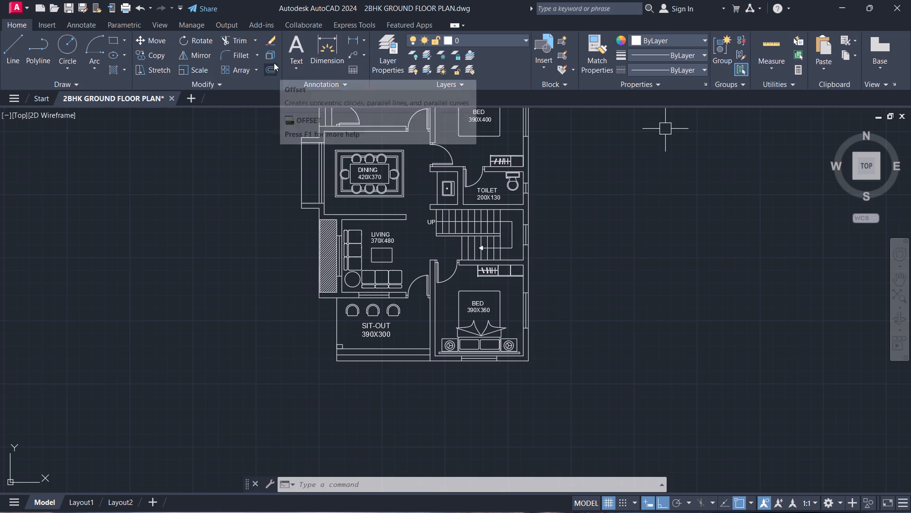
{"action": "scroll", "coordinate": [500, 401], "scroll_direction": "down", "scroll_amount": 1}
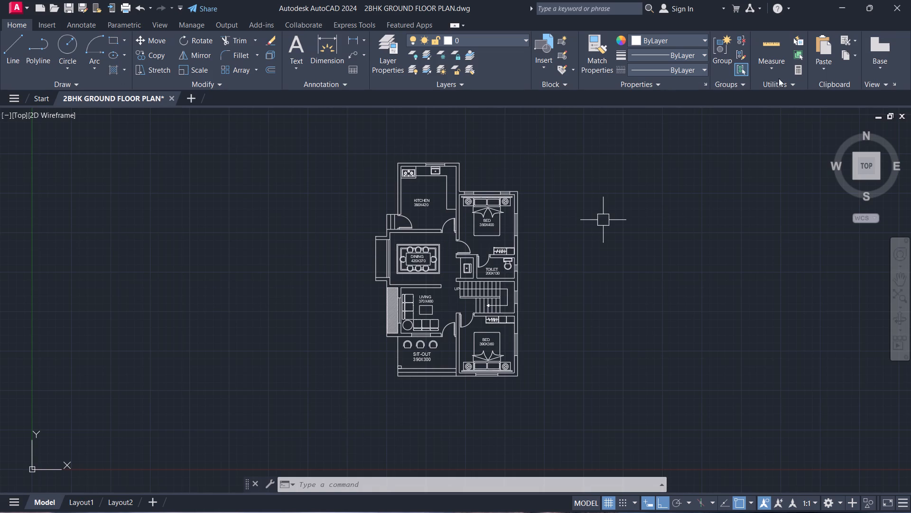
{"action": "scroll", "coordinate": [477, 297], "scroll_direction": "up", "scroll_amount": 3}
{"action": "middle_click_drag", "start_coordinate": [477, 297], "coordinate": [311, 470]}
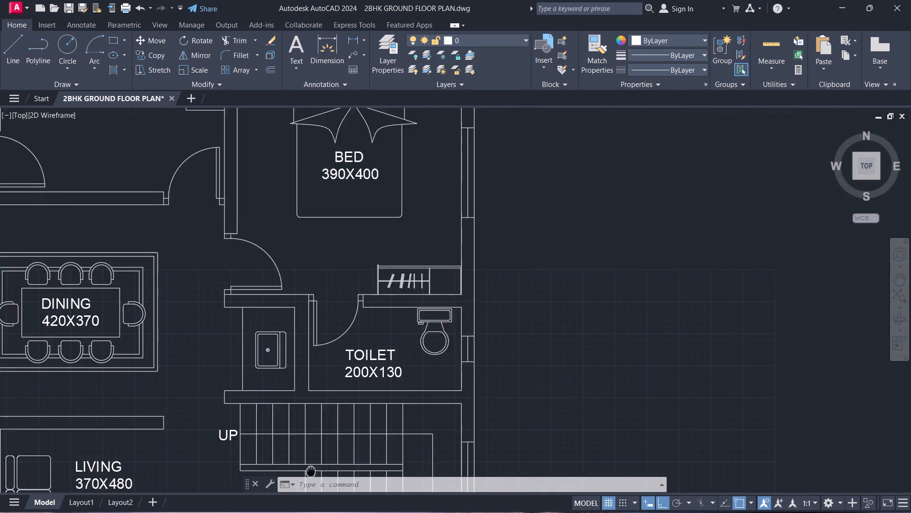
{"action": "middle_click_drag", "start_coordinate": [311, 470], "coordinate": [231, 435]}
{"action": "scroll", "coordinate": [210, 360], "scroll_direction": "down", "scroll_amount": 2}
{"action": "scroll", "coordinate": [155, 174], "scroll_direction": "up", "scroll_amount": 1}
{"action": "middle_click_drag", "start_coordinate": [155, 174], "coordinate": [443, 293]}
{"action": "scroll", "coordinate": [407, 371], "scroll_direction": "up", "scroll_amount": 1}
{"action": "middle_click_drag", "start_coordinate": [407, 371], "coordinate": [449, 216]}
{"action": "middle_click_drag", "start_coordinate": [390, 321], "coordinate": [404, 239]}
{"action": "scroll", "coordinate": [401, 253], "scroll_direction": "up", "scroll_amount": 1}
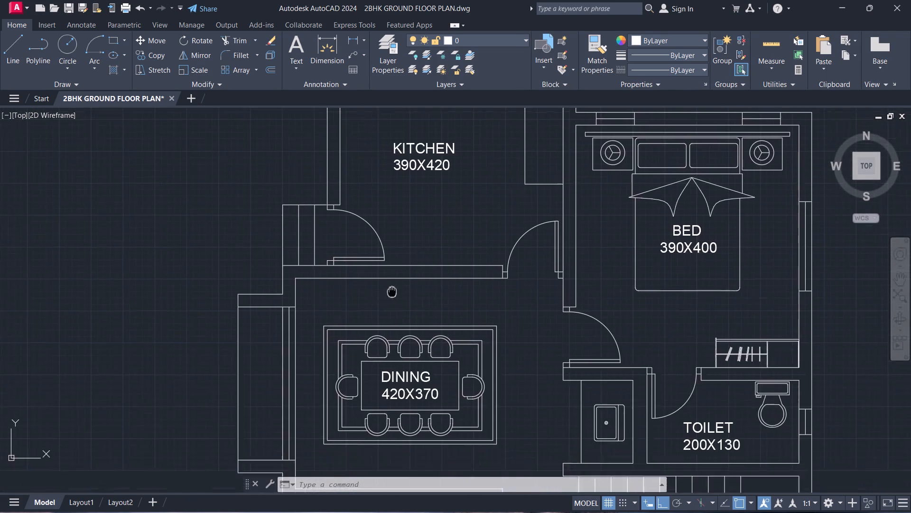
{"action": "middle_click_drag", "start_coordinate": [404, 239], "coordinate": [423, 195]}
{"action": "middle_click_drag", "start_coordinate": [399, 270], "coordinate": [362, 472]}
{"action": "middle_click_drag", "start_coordinate": [459, 402], "coordinate": [459, 466]}
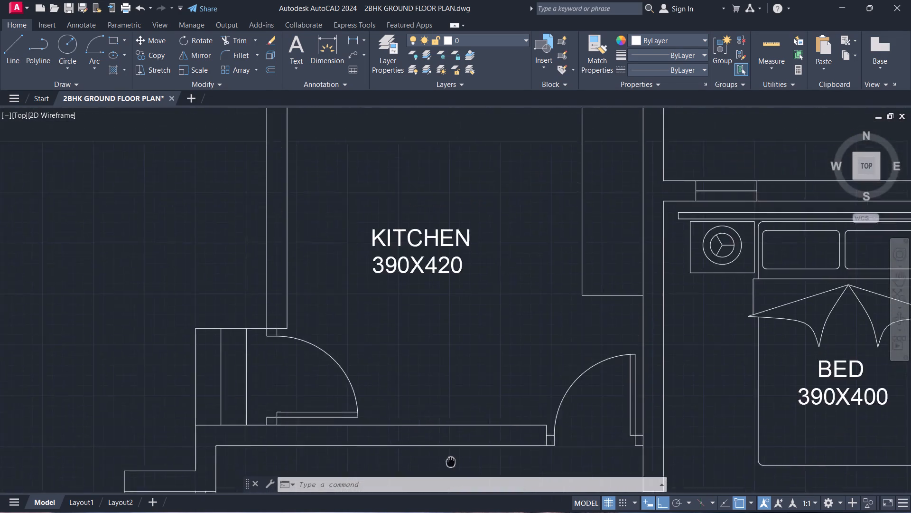
{"action": "middle_click_drag", "start_coordinate": [459, 466], "coordinate": [295, 467]}
{"action": "scroll", "coordinate": [372, 265], "scroll_direction": "down", "scroll_amount": 2}
{"action": "middle_click_drag", "start_coordinate": [372, 265], "coordinate": [387, 391]}
{"action": "middle_click_drag", "start_coordinate": [291, 454], "coordinate": [412, 343]}
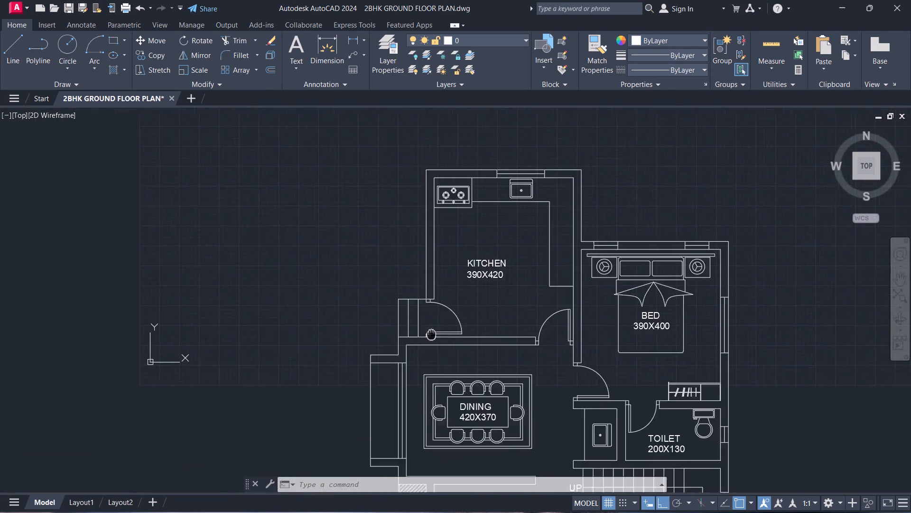
{"action": "middle_click_drag", "start_coordinate": [412, 343], "coordinate": [195, 397]}
{"action": "scroll", "coordinate": [382, 265], "scroll_direction": "down", "scroll_amount": 1}
{"action": "middle_click_drag", "start_coordinate": [382, 266], "coordinate": [487, 118]}
{"action": "scroll", "coordinate": [394, 213], "scroll_direction": "up", "scroll_amount": 1}
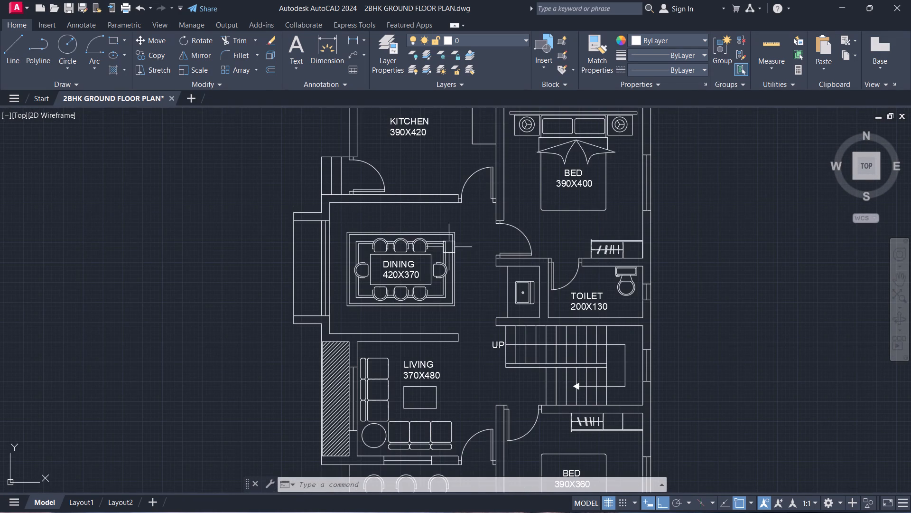
{"action": "middle_click_drag", "start_coordinate": [452, 257], "coordinate": [488, 38]}
{"action": "scroll", "coordinate": [488, 38], "scroll_direction": "down", "scroll_amount": 2}
{"action": "middle_click_drag", "start_coordinate": [511, 122], "coordinate": [422, 270]}
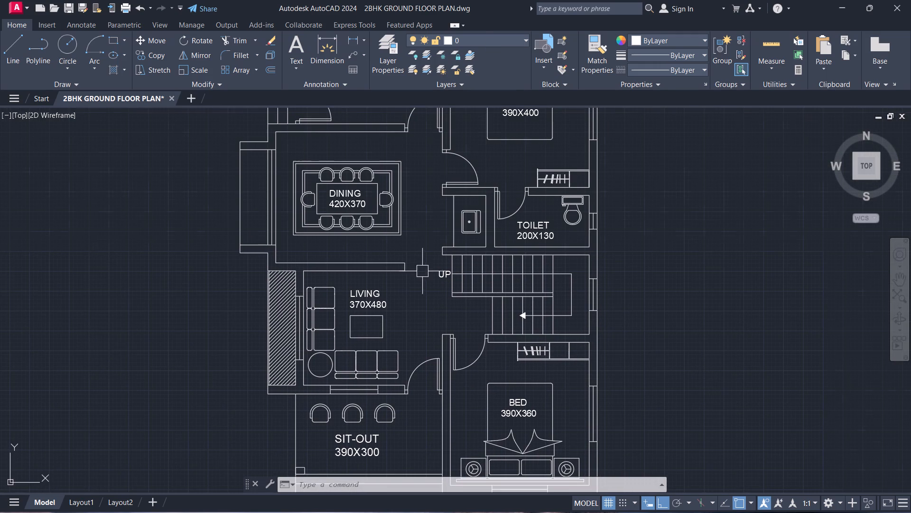
{"action": "middle_click_drag", "start_coordinate": [437, 314], "coordinate": [410, 189]}
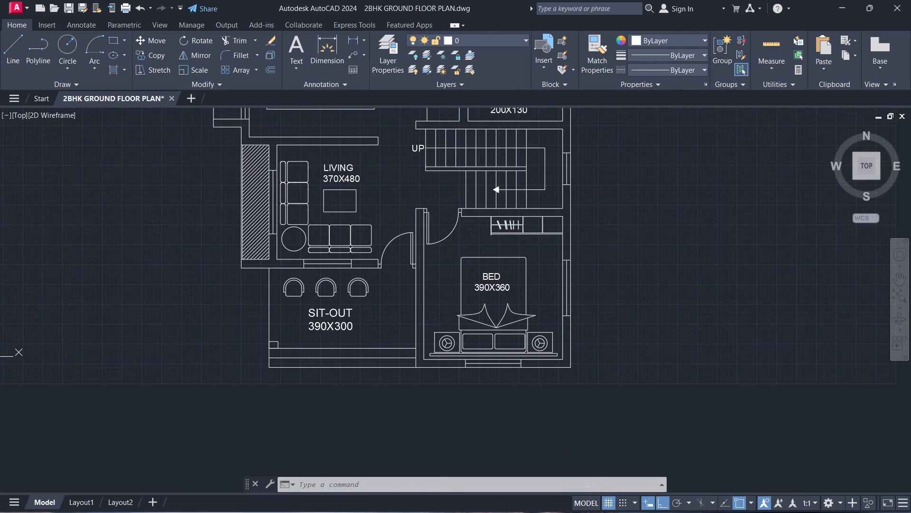
{"action": "scroll", "coordinate": [403, 186], "scroll_direction": "down", "scroll_amount": 1}
{"action": "middle_click_drag", "start_coordinate": [403, 186], "coordinate": [450, 370]}
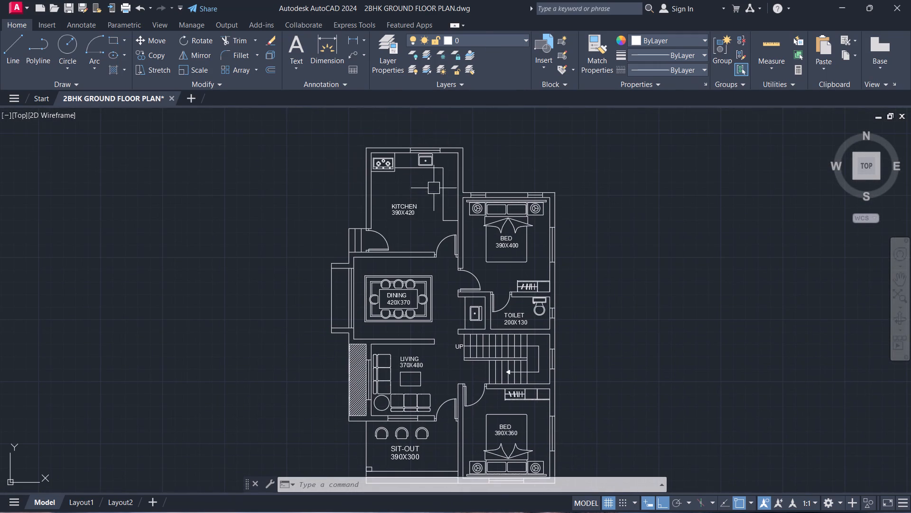
Hatch the kitchen's outer walls and the top walls of the 390X400 bedroom with the SOLID pattern, leaving the window openings clear.
{"action": "type", "text": "H"}
{"action": "key", "text": "space"}
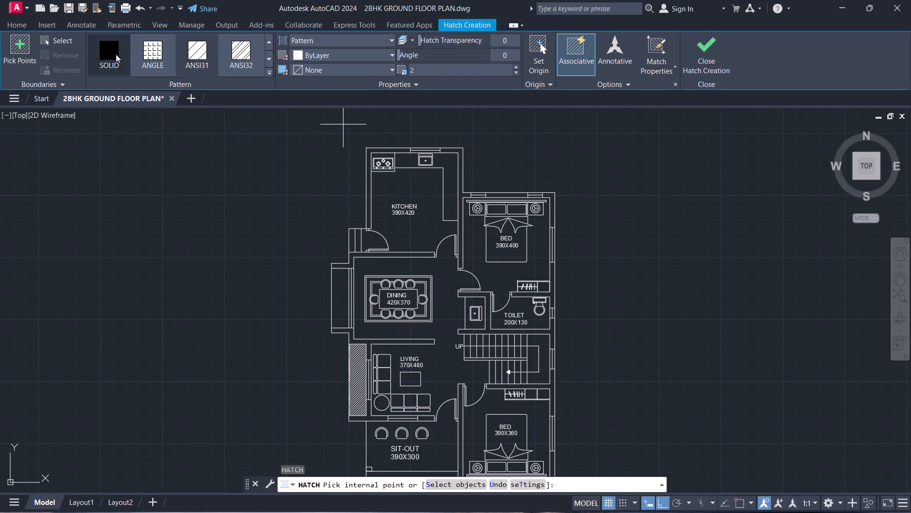
{"action": "left_click", "coordinate": [108, 46]}
{"action": "scroll", "coordinate": [418, 144], "scroll_direction": "up", "scroll_amount": 2}
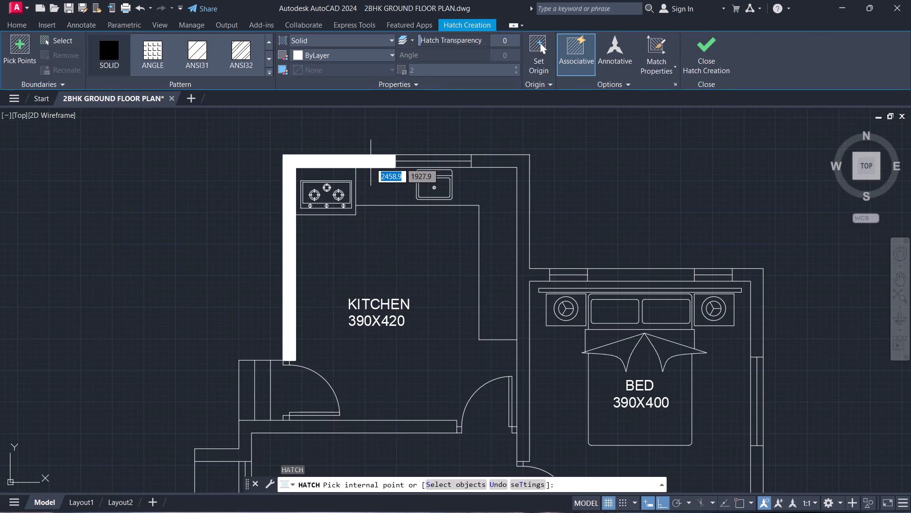
{"action": "left_click", "coordinate": [371, 163]}
{"action": "left_click", "coordinate": [511, 162]}
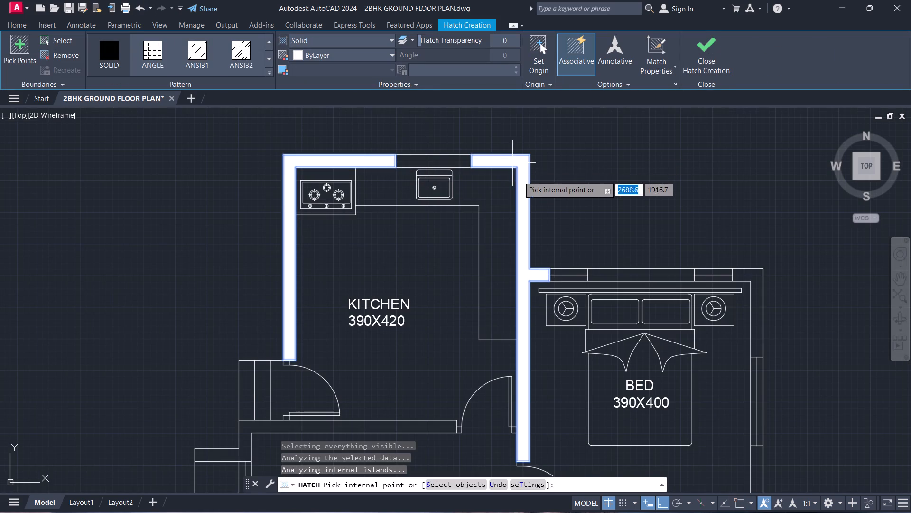
{"action": "left_click", "coordinate": [646, 273]}
{"action": "left_click", "coordinate": [761, 286]}
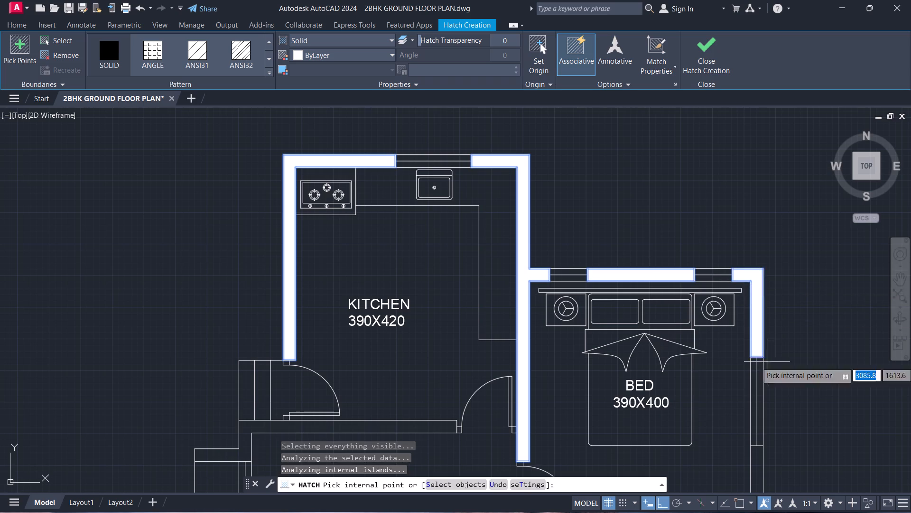
Add the upper bedroom's lower outer wall and the walls around the toilet and washbasin to the solid hatch.
{"action": "middle_click_drag", "start_coordinate": [764, 396], "coordinate": [693, 86]}
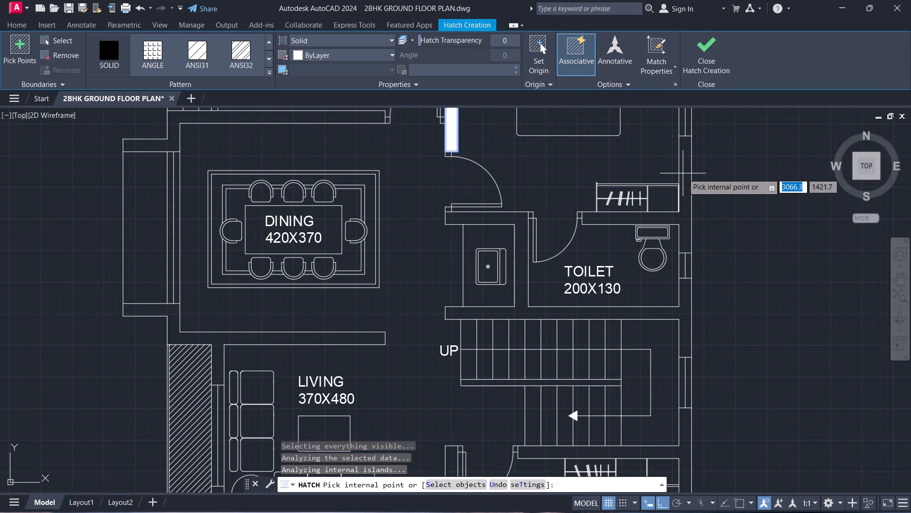
{"action": "left_click", "coordinate": [683, 173]}
{"action": "left_click", "coordinate": [488, 220]}
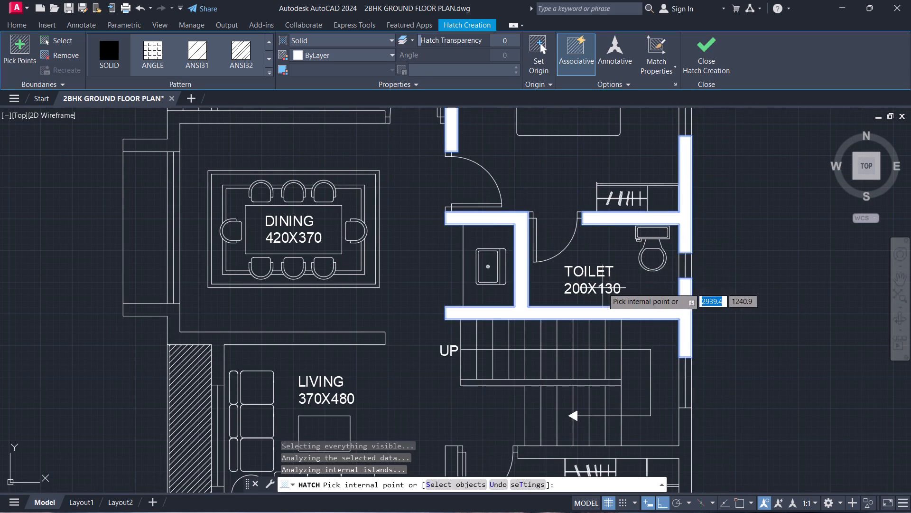
Add the lower bedroom's walls, including the wall below the stairs, and the sit-out's small corner column to the solid hatch.
{"action": "middle_click_drag", "start_coordinate": [603, 288], "coordinate": [585, 22]}
{"action": "left_click", "coordinate": [668, 186]}
{"action": "middle_click_drag", "start_coordinate": [588, 285], "coordinate": [647, 73]}
{"action": "left_click", "coordinate": [490, 216]}
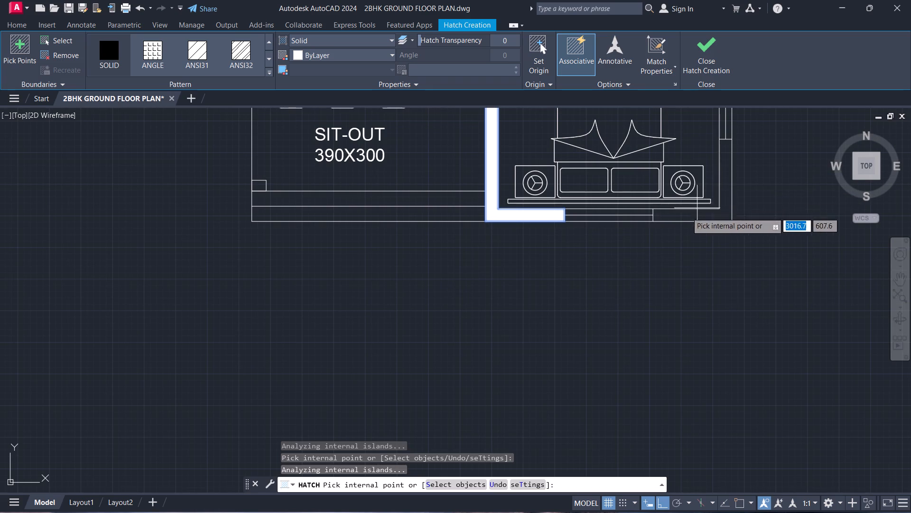
{"action": "left_click", "coordinate": [682, 214]}
{"action": "middle_click_drag", "start_coordinate": [524, 102], "coordinate": [671, 424]}
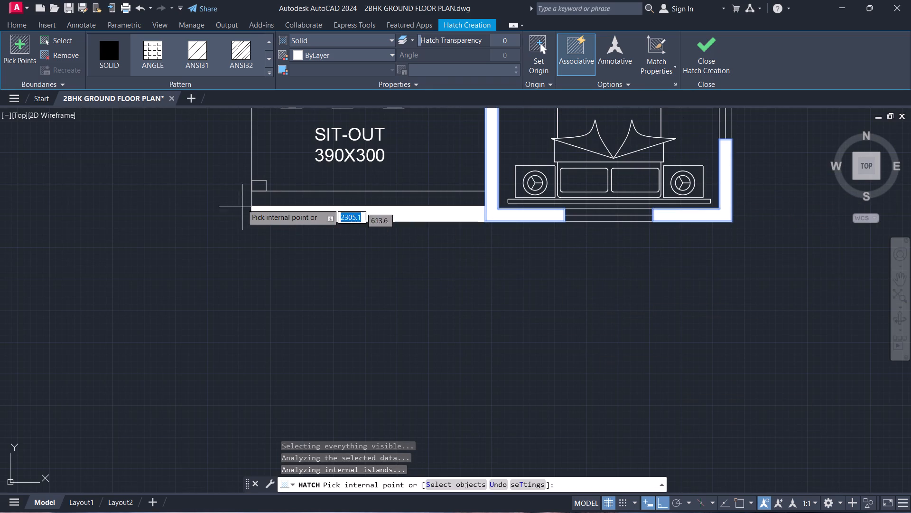
{"action": "left_click", "coordinate": [258, 185]}
Add the living room's lower-left corner walls and the stepped wall between the dining and living rooms to the solid hatch.
{"action": "scroll", "coordinate": [343, 138], "scroll_direction": "down", "scroll_amount": 1}
{"action": "middle_click_drag", "start_coordinate": [343, 138], "coordinate": [467, 362]}
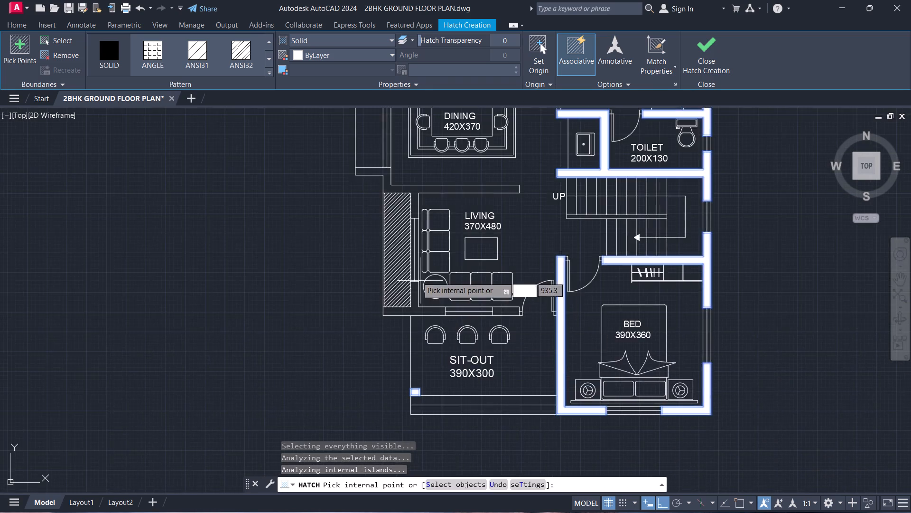
{"action": "scroll", "coordinate": [413, 274], "scroll_direction": "up", "scroll_amount": 2}
{"action": "left_click", "coordinate": [414, 336]}
{"action": "middle_click_drag", "start_coordinate": [398, 168], "coordinate": [433, 405]}
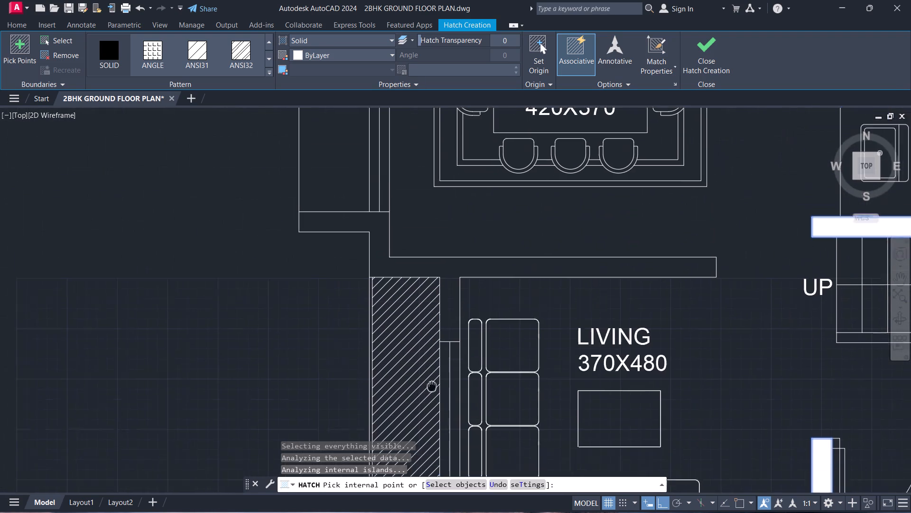
{"action": "middle_click_drag", "start_coordinate": [433, 405], "coordinate": [433, 406]}
{"action": "left_click", "coordinate": [450, 300]}
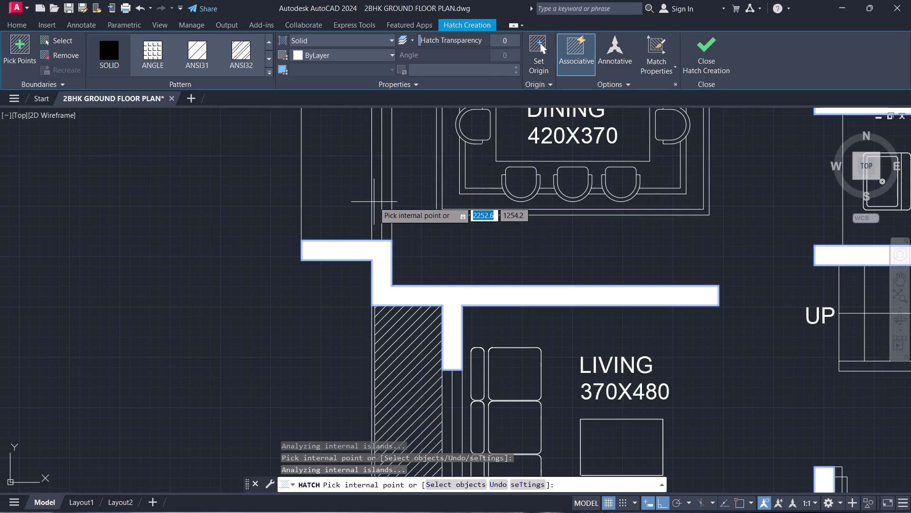
Add the wall between the kitchen and dining room, with its stepped outer end, to the solid hatch and finish hatching.
{"action": "middle_click_drag", "start_coordinate": [374, 202], "coordinate": [390, 507]}
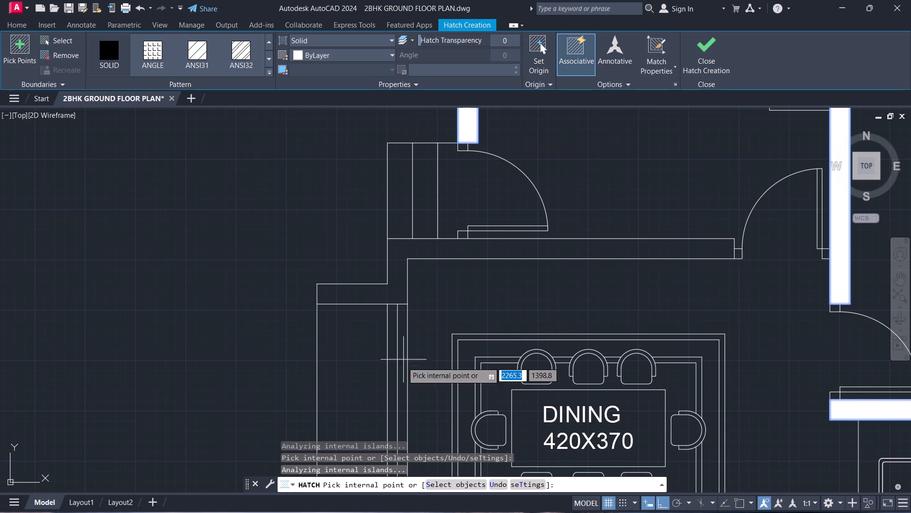
{"action": "middle_click", "coordinate": [390, 257]}
{"action": "scroll", "coordinate": [282, 258], "scroll_direction": "down", "scroll_amount": 3}
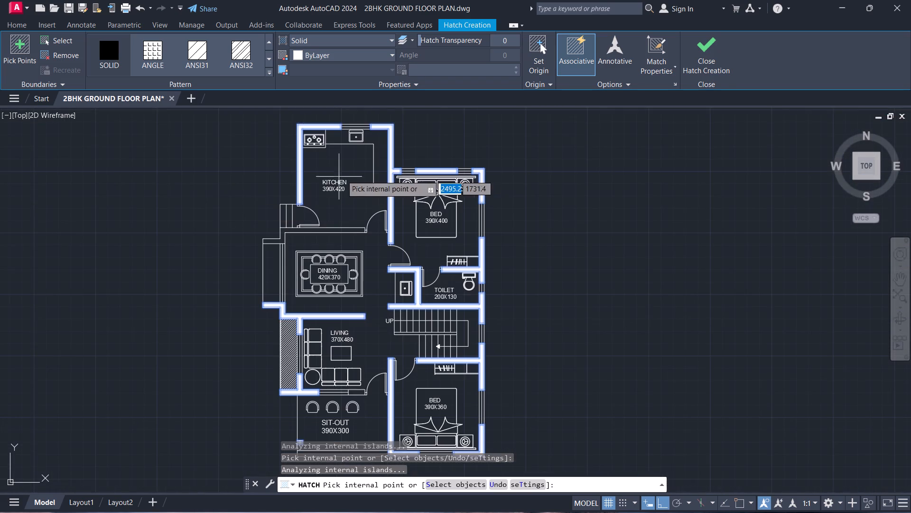
{"action": "middle_click_drag", "start_coordinate": [351, 172], "coordinate": [380, 258]}
{"action": "scroll", "coordinate": [336, 323], "scroll_direction": "up", "scroll_amount": 2}
{"action": "left_click", "coordinate": [324, 313]}
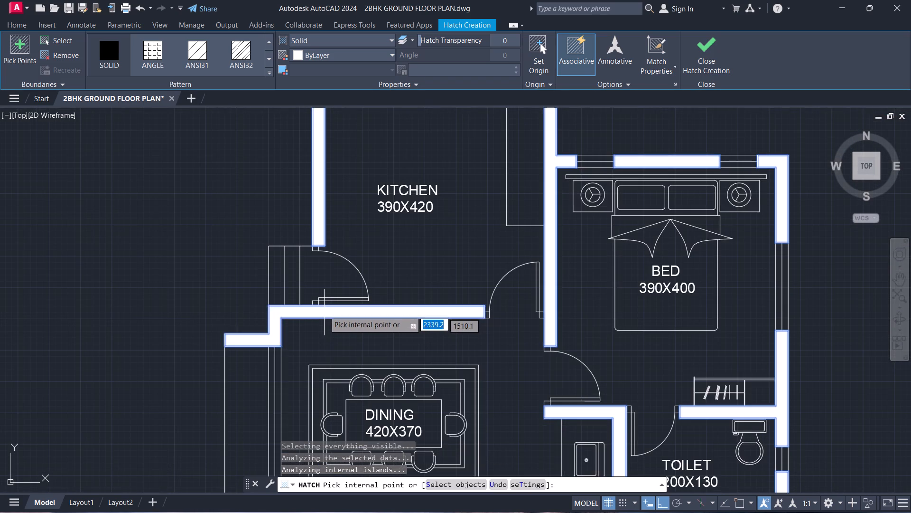
{"action": "scroll", "coordinate": [439, 260], "scroll_direction": "down", "scroll_amount": 3}
{"action": "key", "text": "space"}
Examine the hatched walls across the whole floor plan and around the living room, sit-out and lower bedroom.
{"action": "scroll", "coordinate": [454, 324], "scroll_direction": "up", "scroll_amount": 1}
{"action": "middle_click_drag", "start_coordinate": [454, 324], "coordinate": [454, 324]}
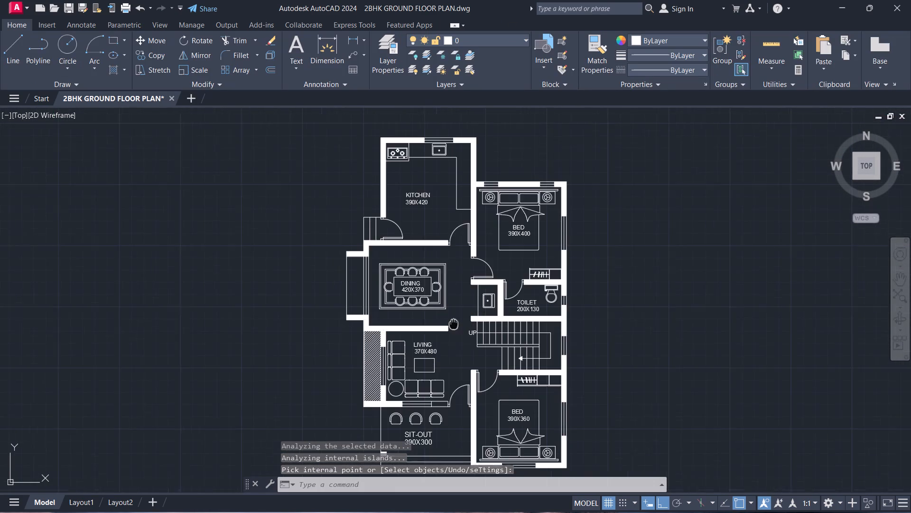
{"action": "middle_click_drag", "start_coordinate": [454, 324], "coordinate": [435, 289]}
{"action": "scroll", "coordinate": [435, 289], "scroll_direction": "down", "scroll_amount": 1}
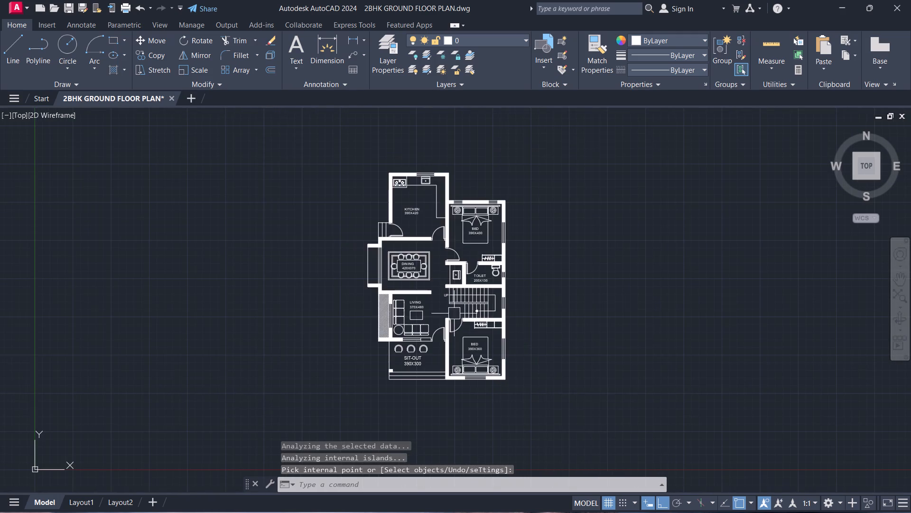
{"action": "scroll", "coordinate": [440, 342], "scroll_direction": "up", "scroll_amount": 2}
{"action": "middle_click", "coordinate": [434, 363]}
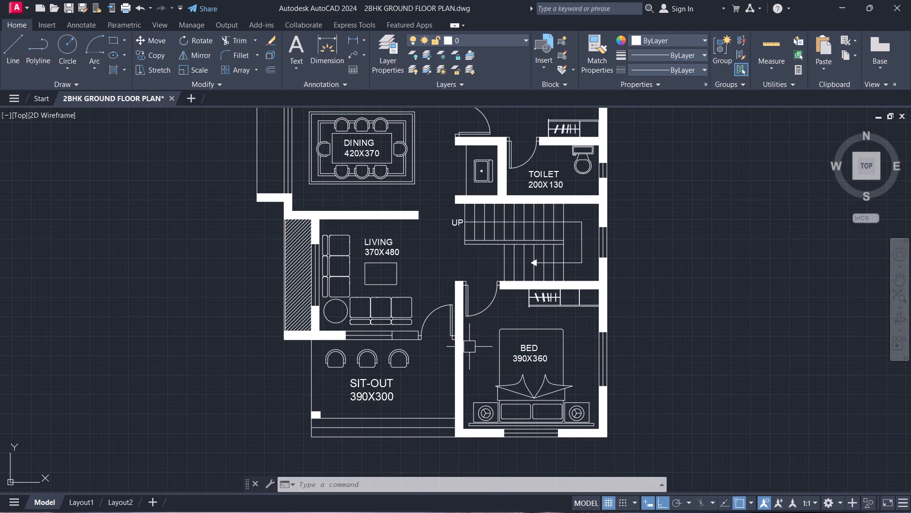
{"action": "scroll", "coordinate": [253, 224], "scroll_direction": "down", "scroll_amount": 2}
Place a horizontal linear dimension above the kitchen's top wall, spanning its two outer corners.
{"action": "middle_click_drag", "start_coordinate": [252, 215], "coordinate": [265, 222]}
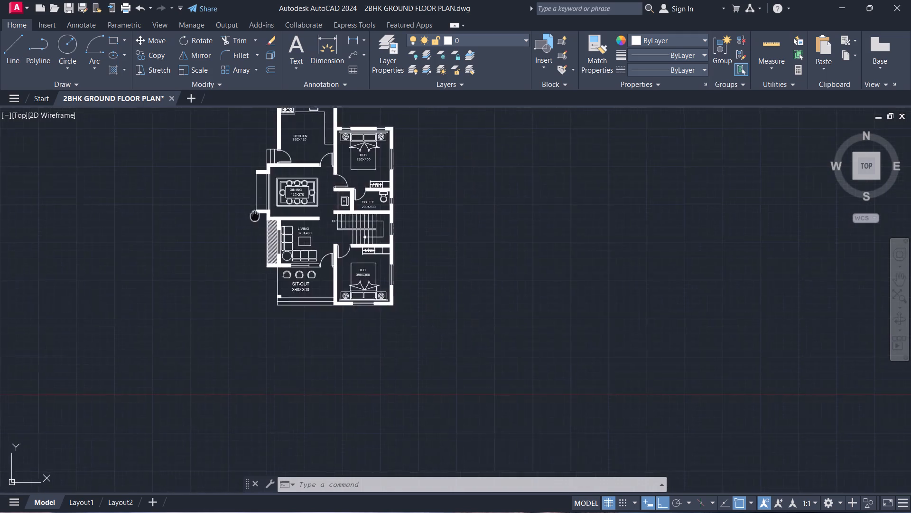
{"action": "middle_click_drag", "start_coordinate": [265, 222], "coordinate": [315, 434]}
{"action": "scroll", "coordinate": [333, 310], "scroll_direction": "up", "scroll_amount": 2}
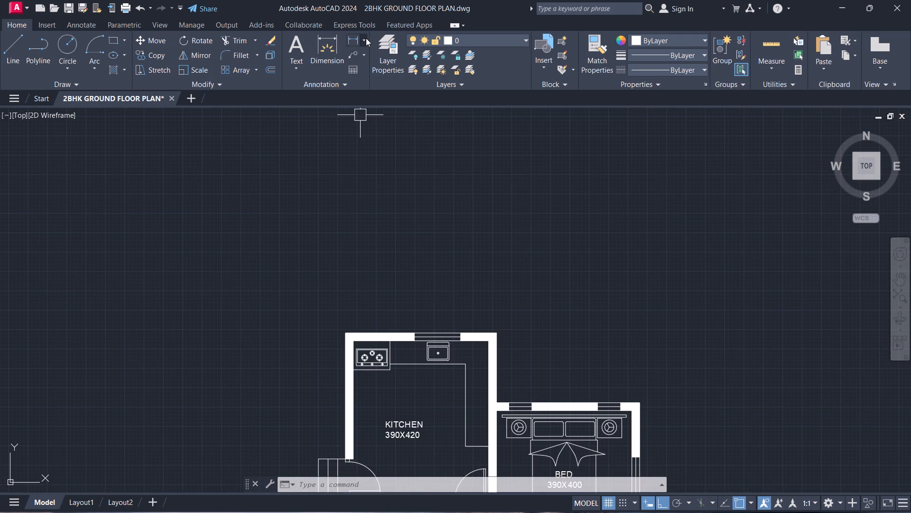
{"action": "left_click", "coordinate": [350, 38]}
{"action": "scroll", "coordinate": [403, 353], "scroll_direction": "up", "scroll_amount": 2}
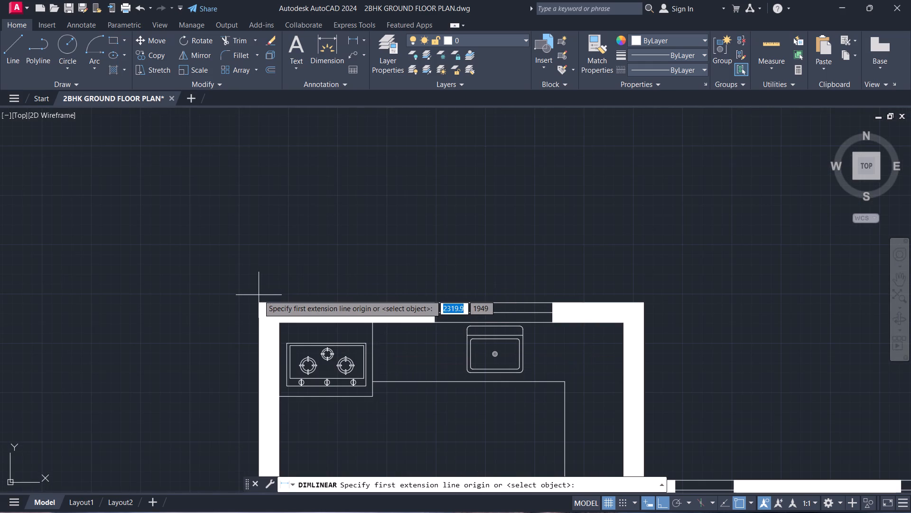
{"action": "left_click", "coordinate": [262, 302]}
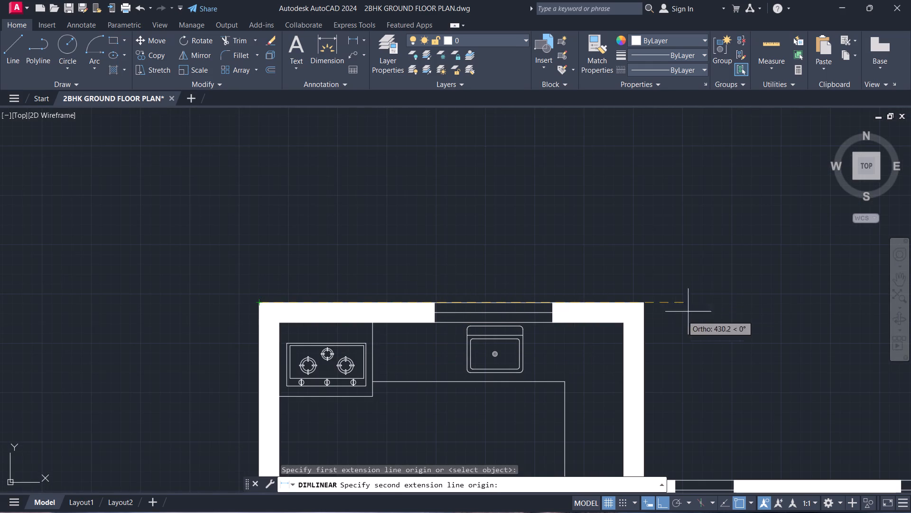
{"action": "left_click", "coordinate": [647, 306]}
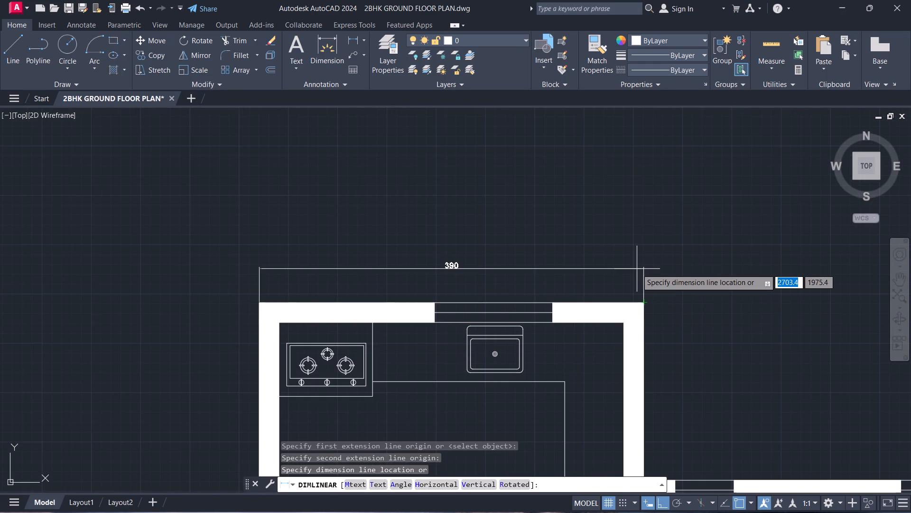
{"action": "left_click", "coordinate": [637, 269]}
Place a linear dimension from the kitchen's upper-right corner to the 390X400 bedroom's outer right corner, roughly level with the kitchen dimension.
{"action": "key", "text": "space"}
{"action": "left_click", "coordinate": [644, 305]}
{"action": "scroll", "coordinate": [719, 282], "scroll_direction": "down", "scroll_amount": 1}
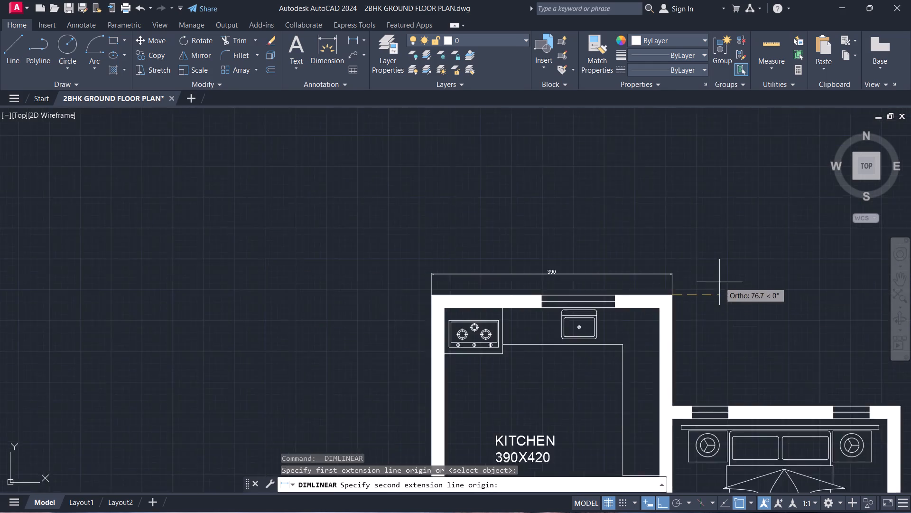
{"action": "middle_click_drag", "start_coordinate": [719, 282], "coordinate": [307, 91]}
{"action": "left_click", "coordinate": [487, 220]}
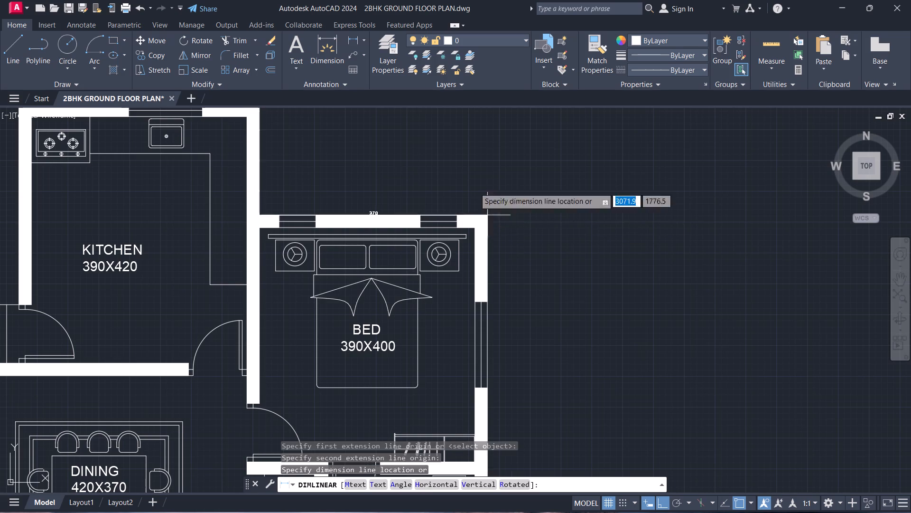
{"action": "middle_click_drag", "start_coordinate": [465, 161], "coordinate": [524, 401]}
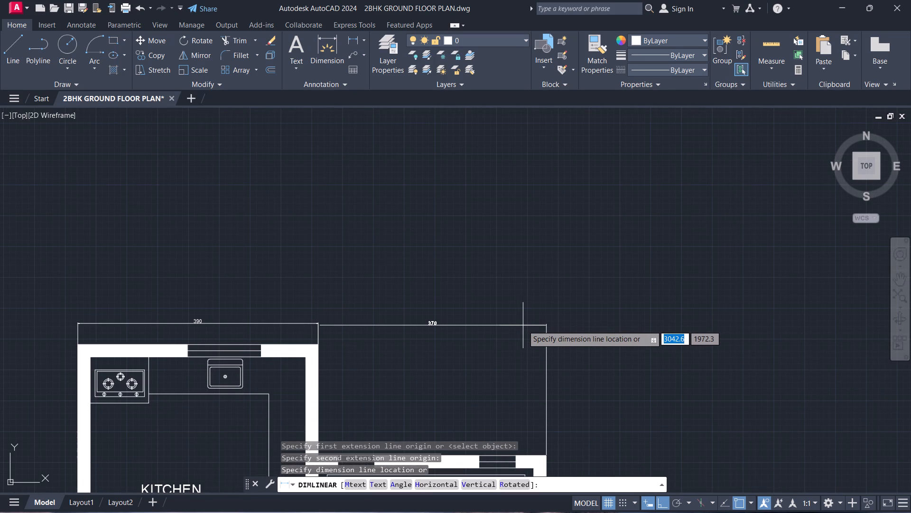
{"action": "left_click", "coordinate": [523, 322]}
{"action": "scroll", "coordinate": [521, 342], "scroll_direction": "down", "scroll_amount": 1}
{"action": "middle_click_drag", "start_coordinate": [517, 340], "coordinate": [626, 129]}
{"action": "scroll", "coordinate": [626, 129], "scroll_direction": "down", "scroll_amount": 1}
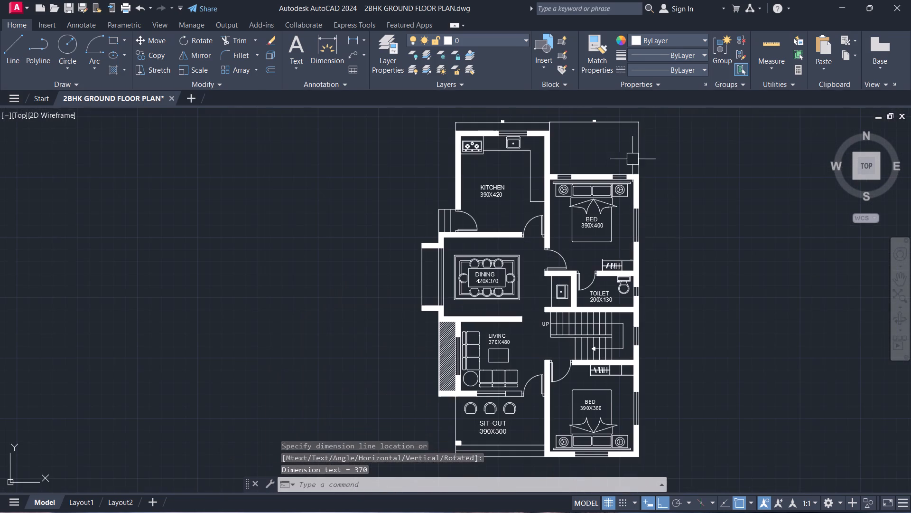
{"action": "scroll", "coordinate": [419, 162], "scroll_direction": "up", "scroll_amount": 1}
{"action": "middle_click_drag", "start_coordinate": [433, 151], "coordinate": [303, 340]}
{"action": "key", "text": "Escape"}
Modify the ISO-25 dimension style to use a text height of 20.
{"action": "scroll", "coordinate": [393, 274], "scroll_direction": "up", "scroll_amount": 2}
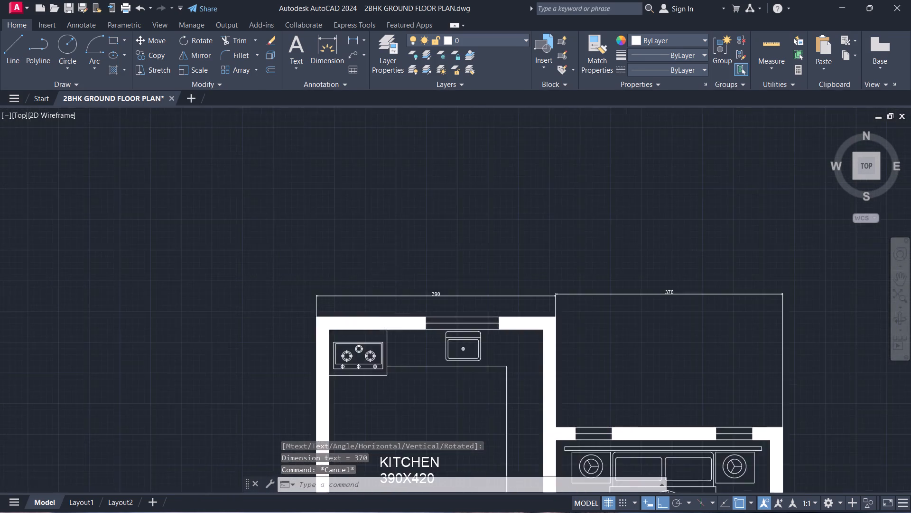
{"action": "type", "text": "D"}
{"action": "key", "text": "space"}
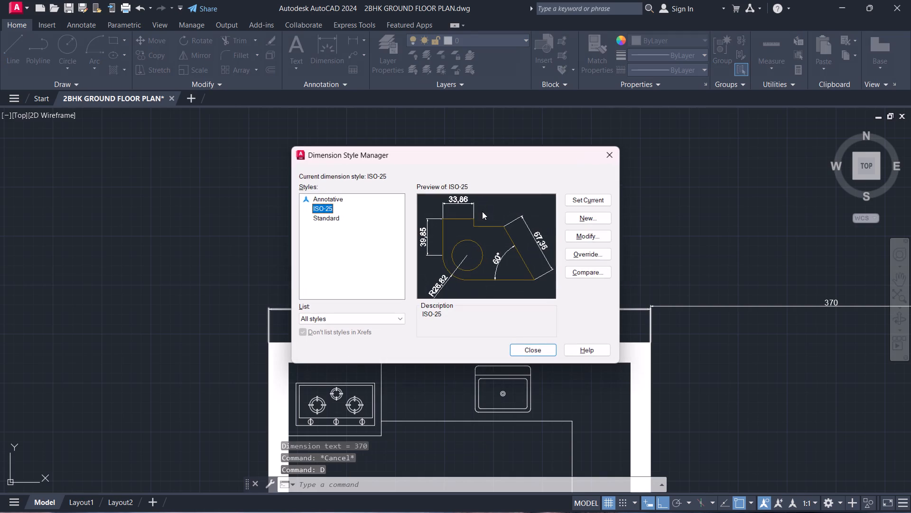
{"action": "left_click", "coordinate": [597, 235]}
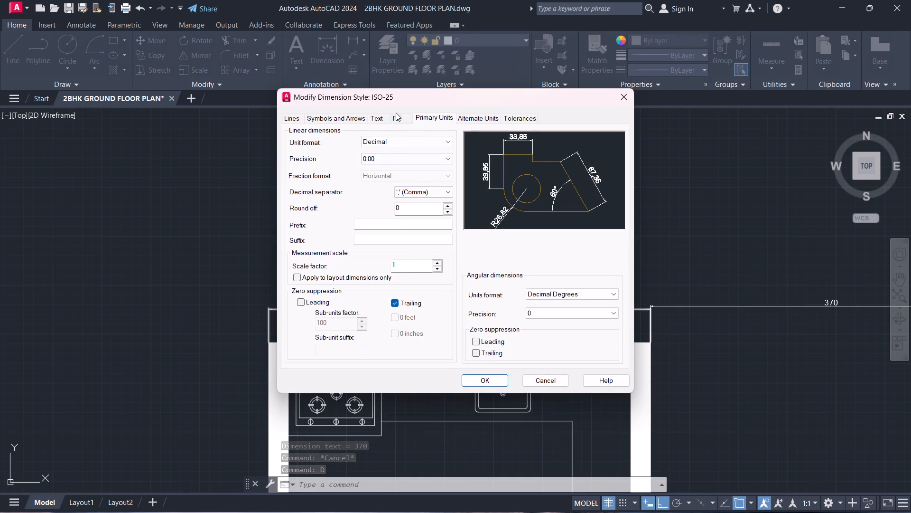
{"action": "left_click", "coordinate": [383, 123]}
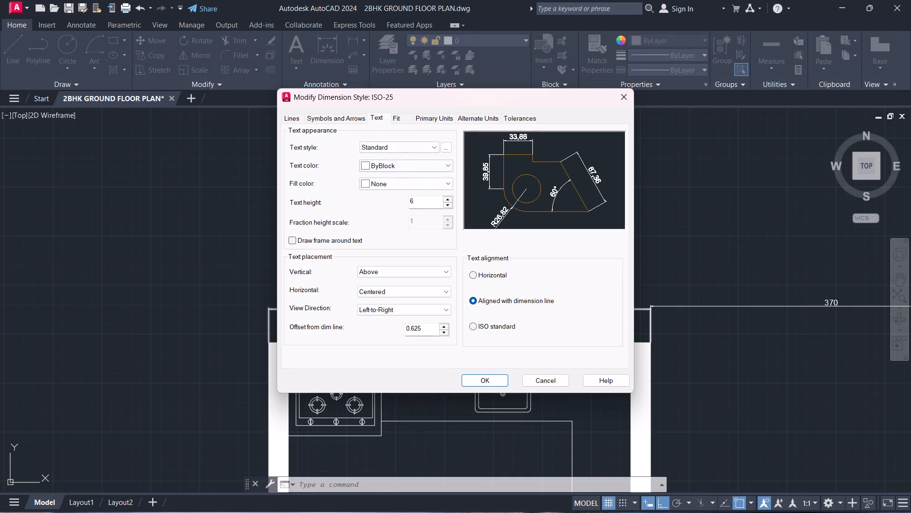
{"action": "left_click", "coordinate": [417, 201]}
{"action": "triple_click", "coordinate": [418, 201]}
{"action": "type", "text": "20"}
{"action": "key", "text": "Return"}
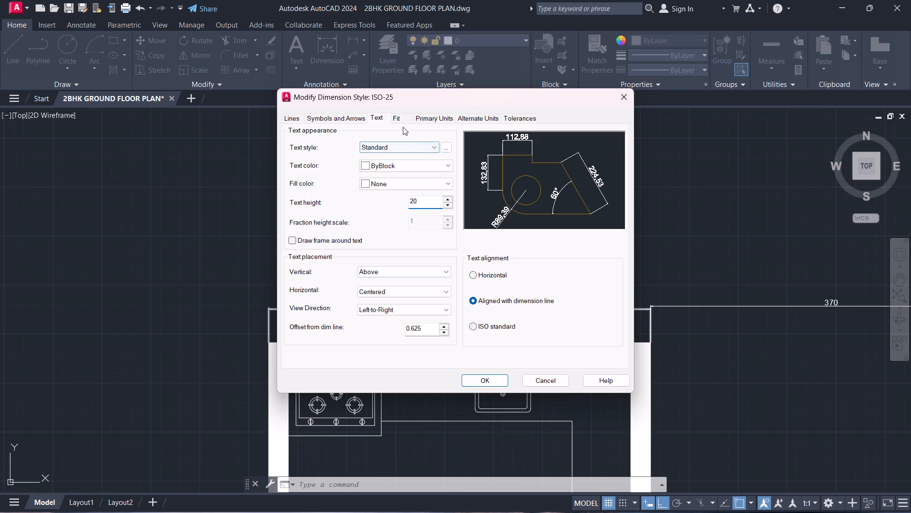
Set the ISO-25 style's first, second and leader arrowheads to Oblique, and apply it as the current dimension style.
{"action": "left_click", "coordinate": [332, 114]}
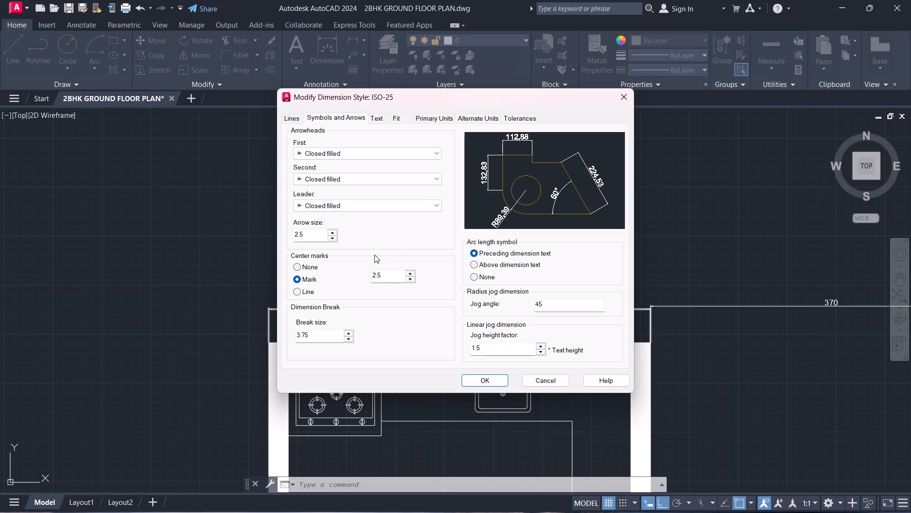
{"action": "left_click", "coordinate": [356, 204]}
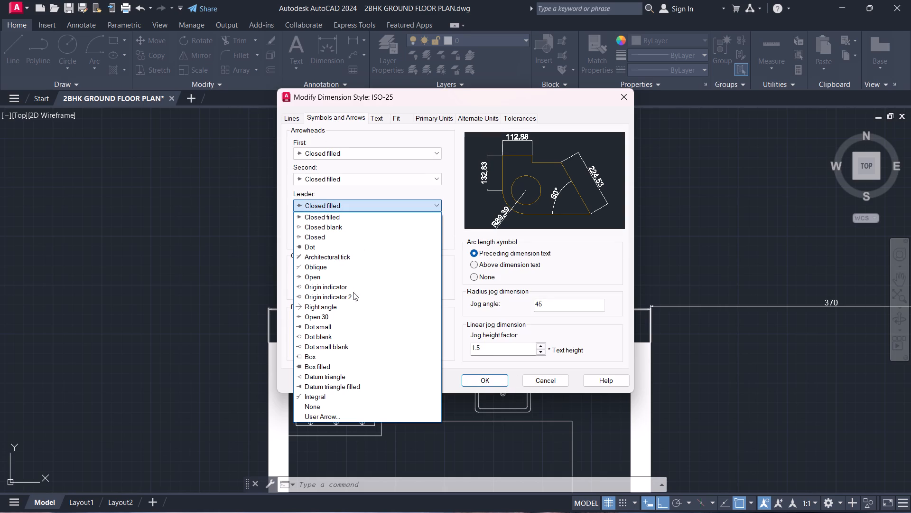
{"action": "left_click", "coordinate": [350, 264]}
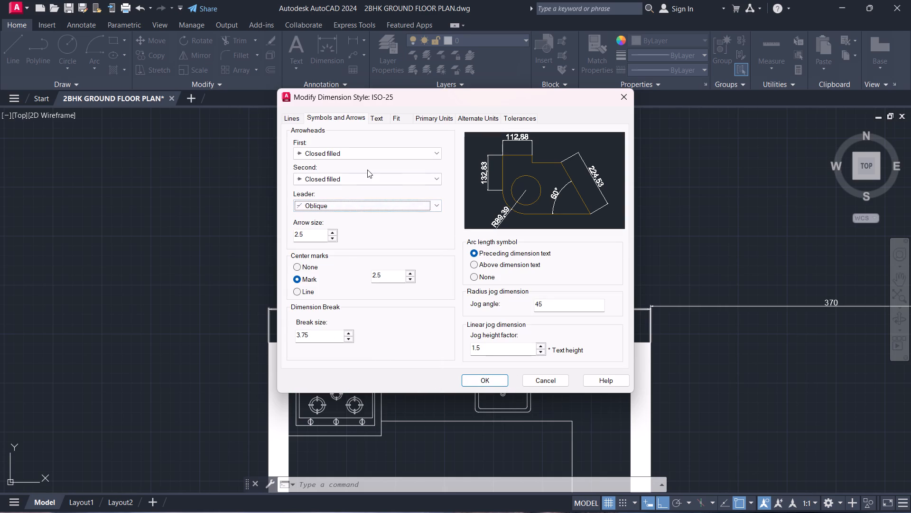
{"action": "left_click", "coordinate": [367, 178]}
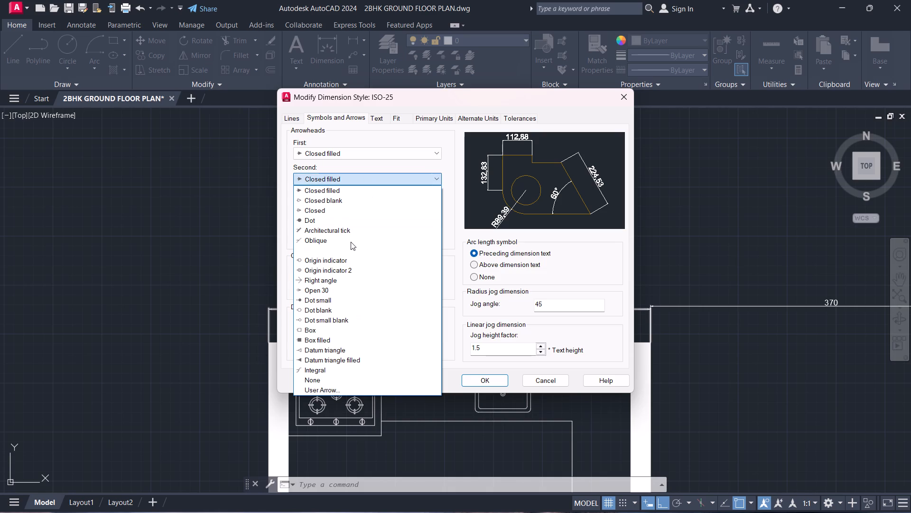
{"action": "left_click", "coordinate": [351, 242]}
{"action": "left_click", "coordinate": [370, 154]}
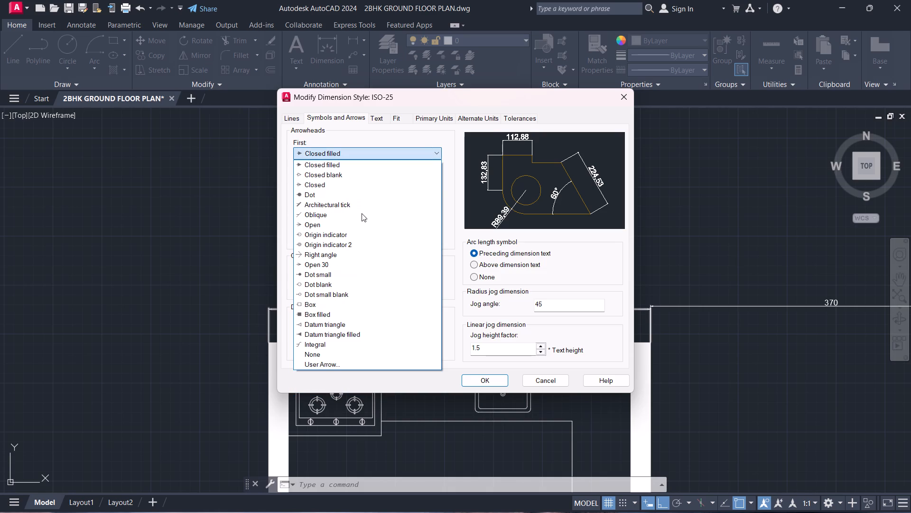
{"action": "left_click", "coordinate": [359, 218]}
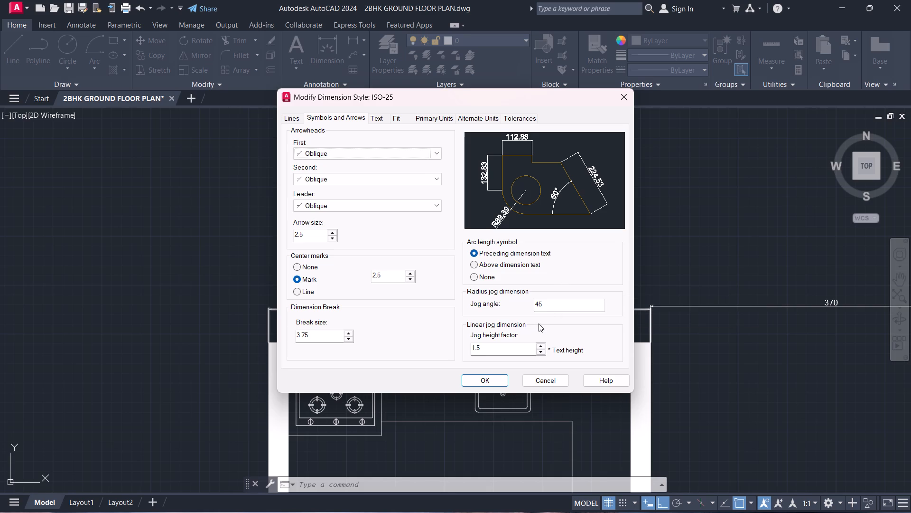
{"action": "left_click", "coordinate": [496, 380]}
{"action": "left_click", "coordinate": [586, 199]}
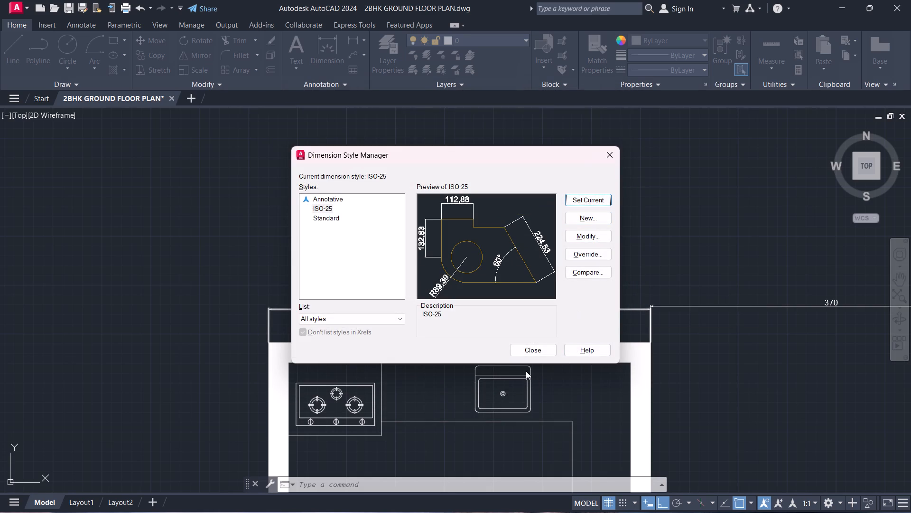
{"action": "left_click", "coordinate": [531, 353]}
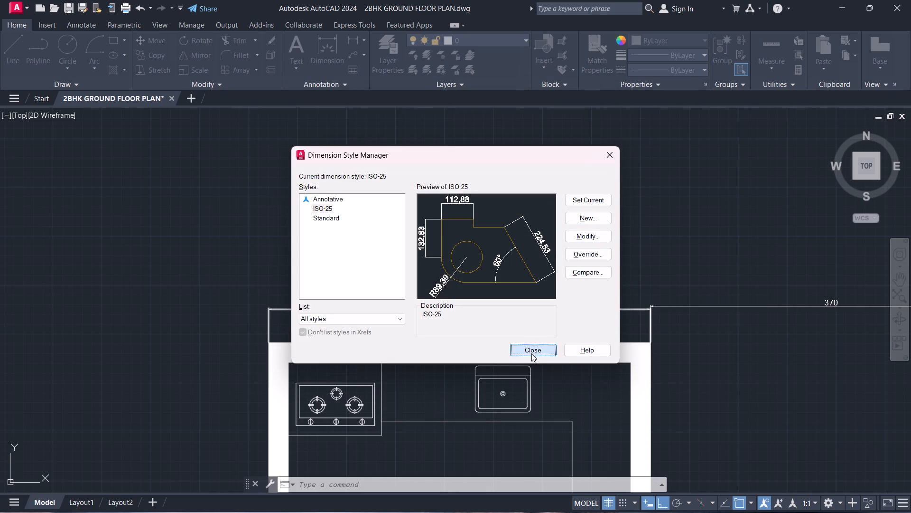
Stretch the 370 dimension's line to sit level with the kitchen's 390 dimension line at their shared corner.
{"action": "scroll", "coordinate": [660, 311], "scroll_direction": "up", "scroll_amount": 5}
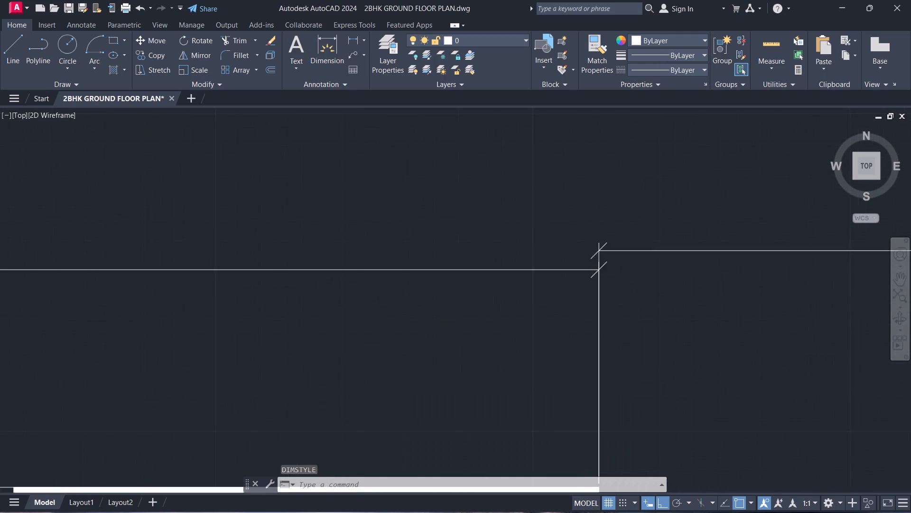
{"action": "scroll", "coordinate": [657, 331], "scroll_direction": "up", "scroll_amount": 1}
{"action": "scroll", "coordinate": [545, 244], "scroll_direction": "down", "scroll_amount": 4}
{"action": "middle_click_drag", "start_coordinate": [560, 310], "coordinate": [547, 271]}
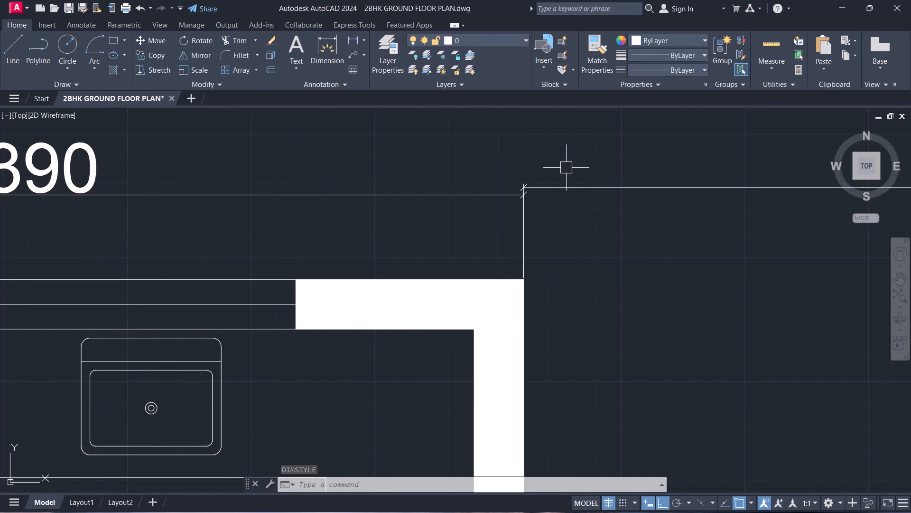
{"action": "left_click", "coordinate": [559, 192]}
{"action": "left_click", "coordinate": [520, 190]}
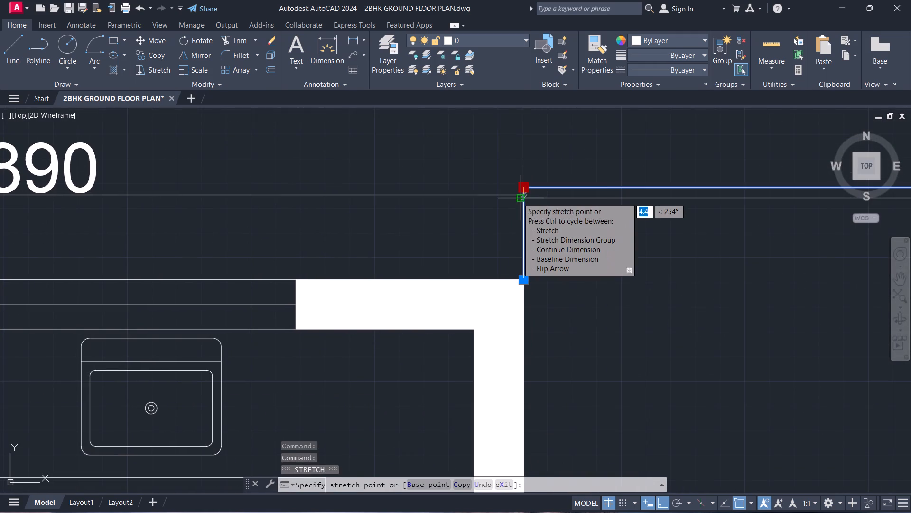
{"action": "left_click", "coordinate": [518, 198]}
{"action": "scroll", "coordinate": [534, 223], "scroll_direction": "up", "scroll_amount": 3}
{"action": "scroll", "coordinate": [523, 177], "scroll_direction": "down", "scroll_amount": 4}
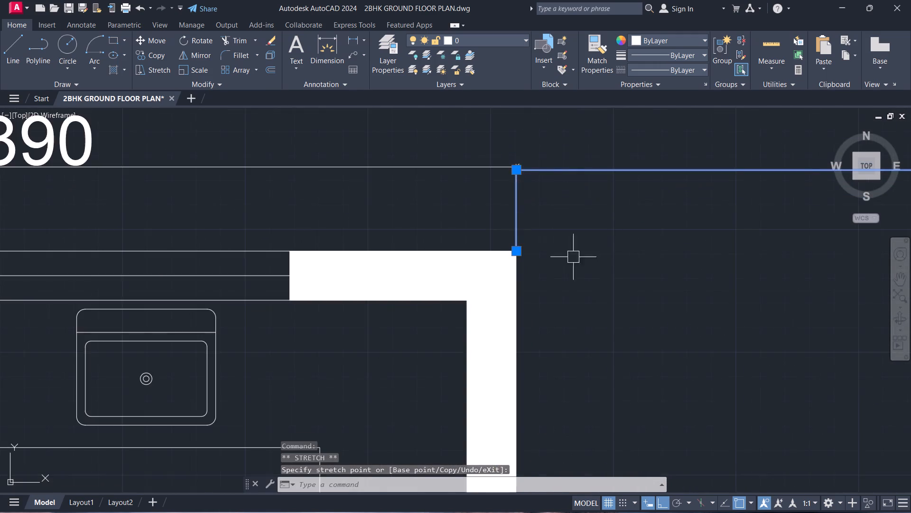
{"action": "scroll", "coordinate": [578, 264], "scroll_direction": "down", "scroll_amount": 4}
{"action": "middle_click_drag", "start_coordinate": [620, 271], "coordinate": [588, 294]}
{"action": "scroll", "coordinate": [610, 264], "scroll_direction": "up", "scroll_amount": 2}
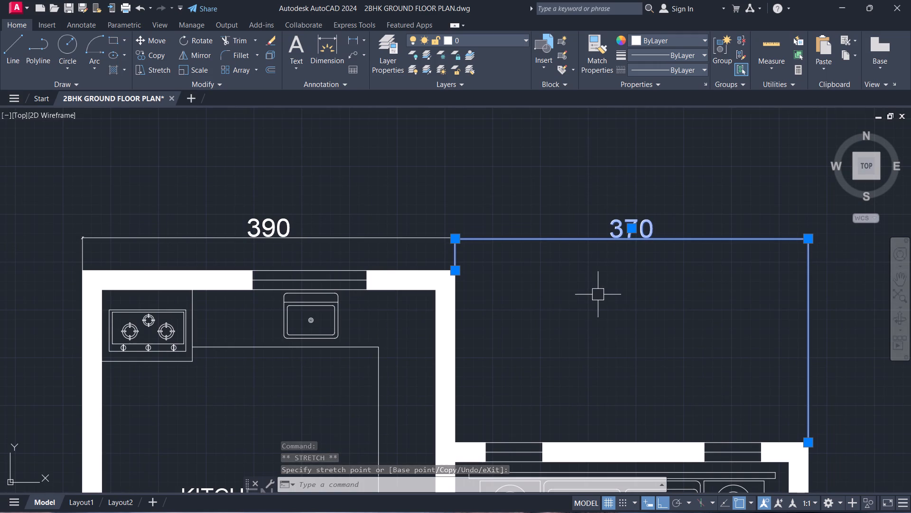
{"action": "key", "text": "Escape"}
Place a horizontal linear dimension from the dining wall's outer corner beside the kitchen steps to the kitchen's upper-left corner, level with the kitchen dimension.
{"action": "middle_click_drag", "start_coordinate": [453, 340], "coordinate": [910, 132]}
{"action": "scroll", "coordinate": [832, 121], "scroll_direction": "down", "scroll_amount": 1}
{"action": "middle_click_drag", "start_coordinate": [622, 286], "coordinate": [596, 161]}
{"action": "middle_click_drag", "start_coordinate": [614, 242], "coordinate": [572, 404]}
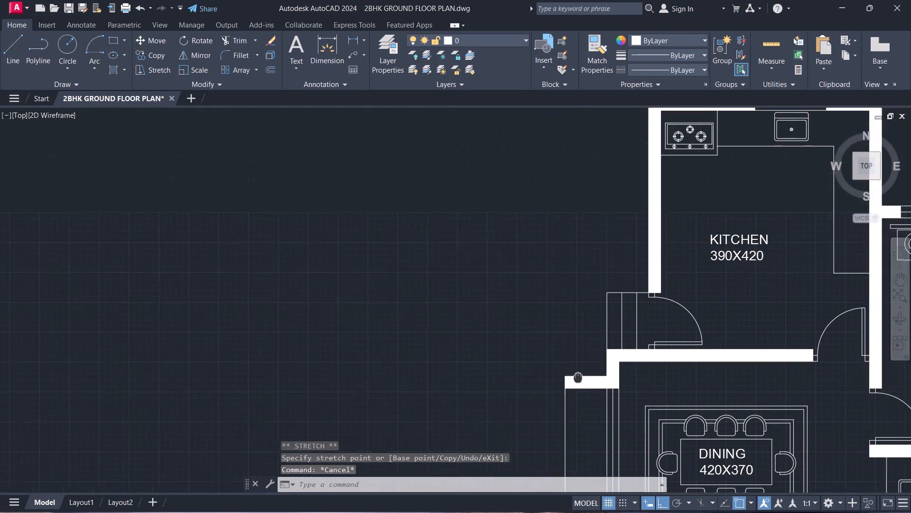
{"action": "middle_click_drag", "start_coordinate": [572, 404], "coordinate": [570, 408]}
{"action": "scroll", "coordinate": [591, 386], "scroll_direction": "up", "scroll_amount": 1}
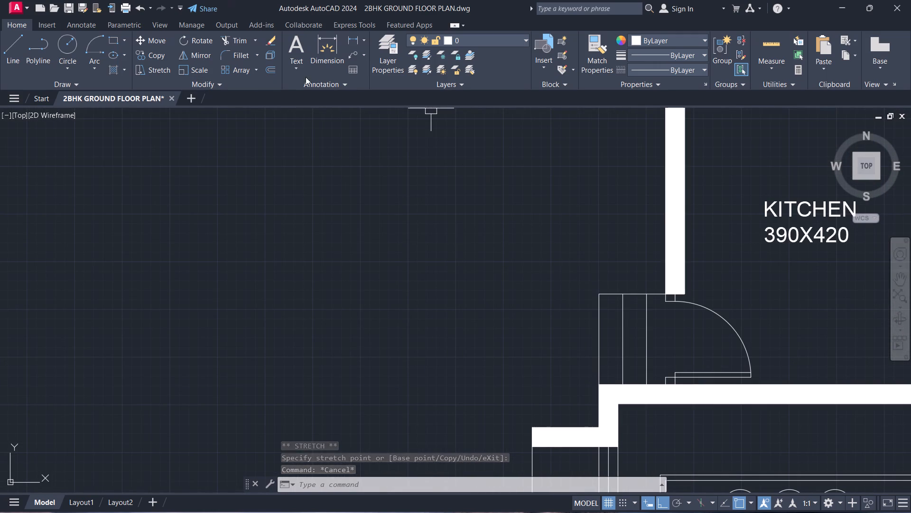
{"action": "left_click", "coordinate": [349, 35]}
{"action": "left_click", "coordinate": [596, 385]}
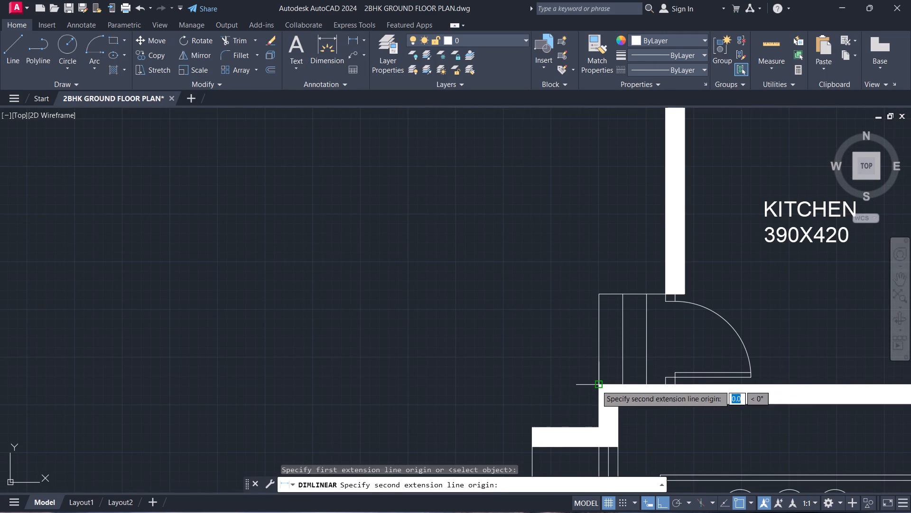
{"action": "middle_click_drag", "start_coordinate": [624, 181], "coordinate": [539, 512]}
{"action": "middle_click_drag", "start_coordinate": [558, 365], "coordinate": [523, 70]}
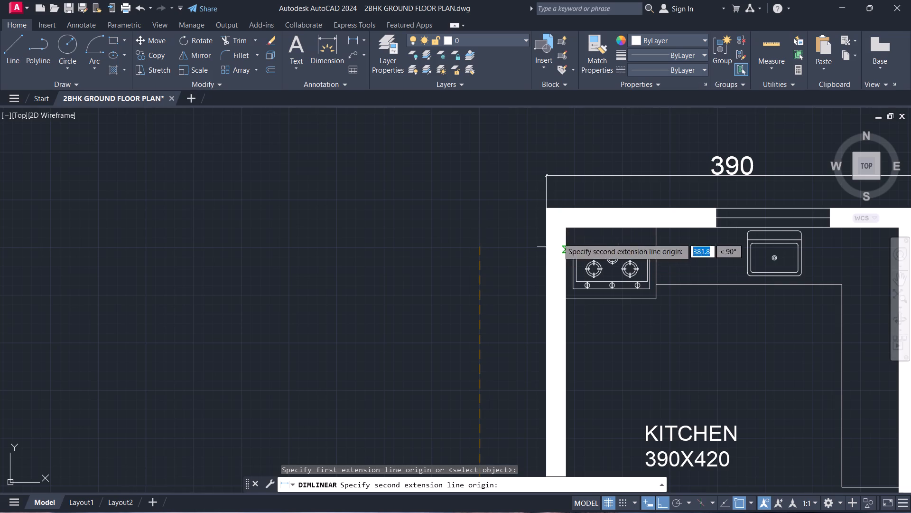
{"action": "left_click", "coordinate": [551, 206]}
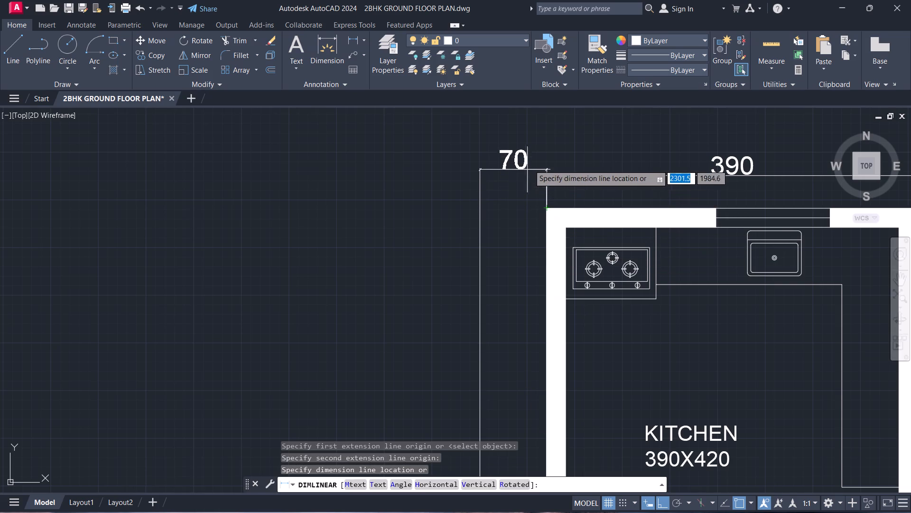
{"action": "scroll", "coordinate": [532, 175], "scroll_direction": "up", "scroll_amount": 2}
{"action": "left_click", "coordinate": [533, 176]}
{"action": "scroll", "coordinate": [517, 207], "scroll_direction": "down", "scroll_amount": 2}
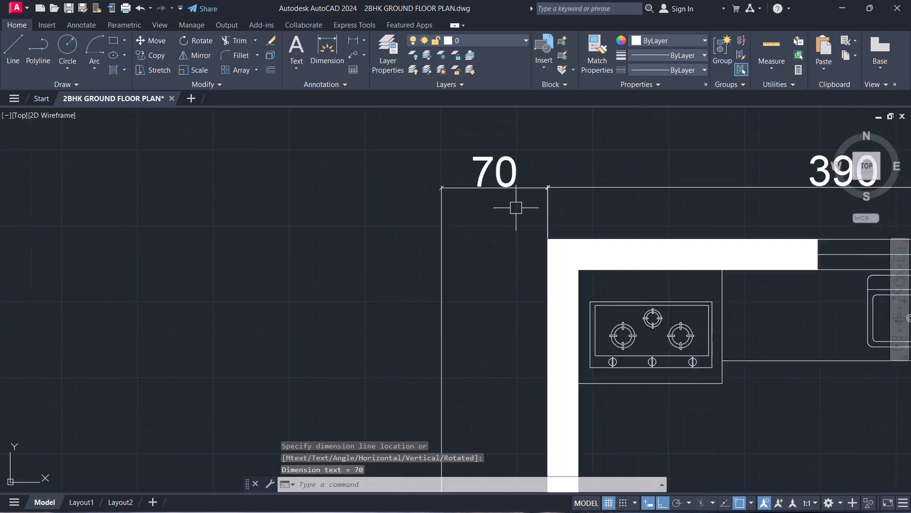
Place a vertical linear dimension from the kitchen's upper-right corner to the 390X400 bedroom's upper-right outer corner, just outside the right wall.
{"action": "scroll", "coordinate": [514, 209], "scroll_direction": "down", "scroll_amount": 1}
{"action": "middle_click_drag", "start_coordinate": [514, 209], "coordinate": [455, 0]}
{"action": "scroll", "coordinate": [469, 152], "scroll_direction": "down", "scroll_amount": 1}
{"action": "middle_click_drag", "start_coordinate": [494, 237], "coordinate": [448, 143]}
{"action": "middle_click_drag", "start_coordinate": [460, 350], "coordinate": [446, 342]}
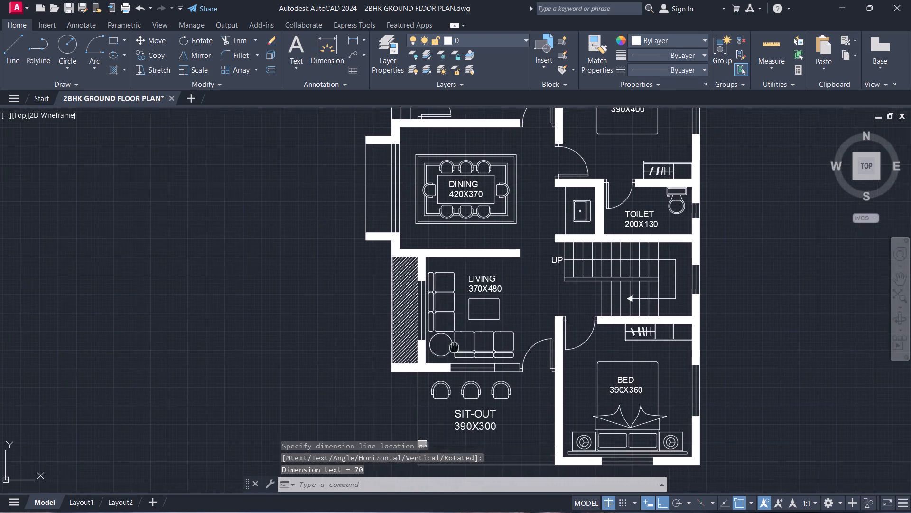
{"action": "middle_click_drag", "start_coordinate": [446, 342], "coordinate": [225, 334]}
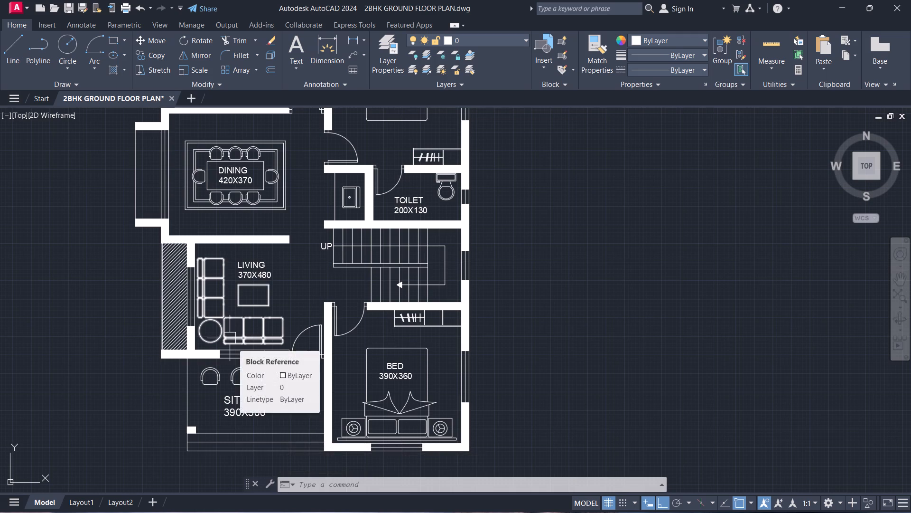
{"action": "middle_click_drag", "start_coordinate": [493, 316], "coordinate": [474, 484]}
{"action": "middle_click_drag", "start_coordinate": [385, 181], "coordinate": [450, 418]}
{"action": "key", "text": "space"}
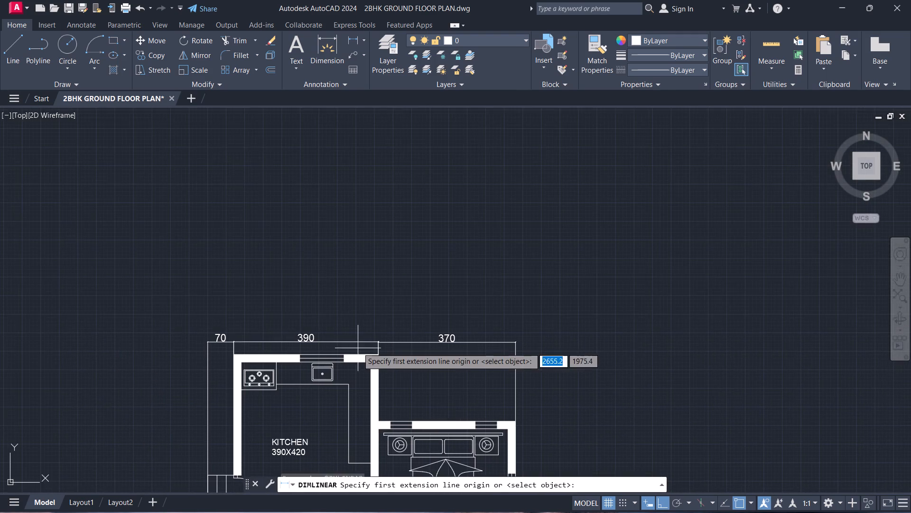
{"action": "scroll", "coordinate": [369, 364], "scroll_direction": "up", "scroll_amount": 3}
{"action": "left_click", "coordinate": [391, 326]}
{"action": "middle_click_drag", "start_coordinate": [401, 382], "coordinate": [352, 81]}
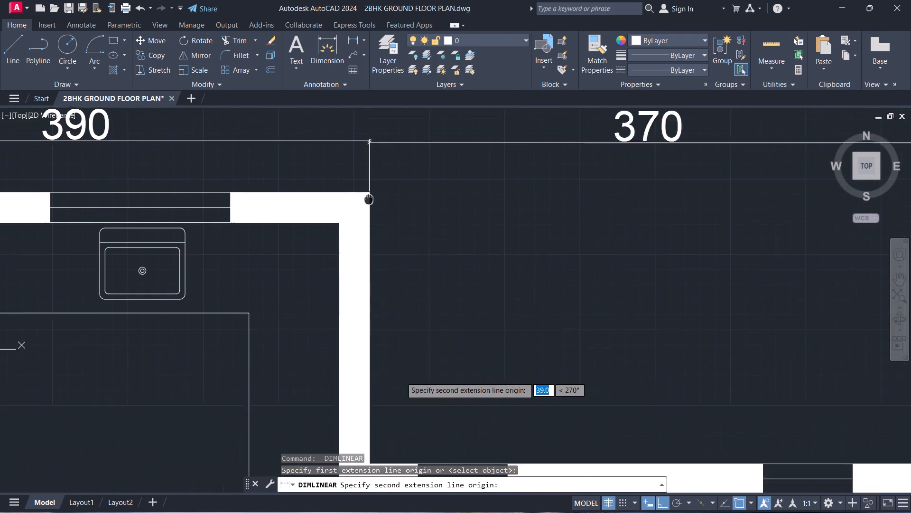
{"action": "middle_click_drag", "start_coordinate": [352, 81], "coordinate": [352, 47]}
{"action": "middle_click_drag", "start_coordinate": [573, 261], "coordinate": [111, 98]}
{"action": "scroll", "coordinate": [571, 258], "scroll_direction": "down", "scroll_amount": 1}
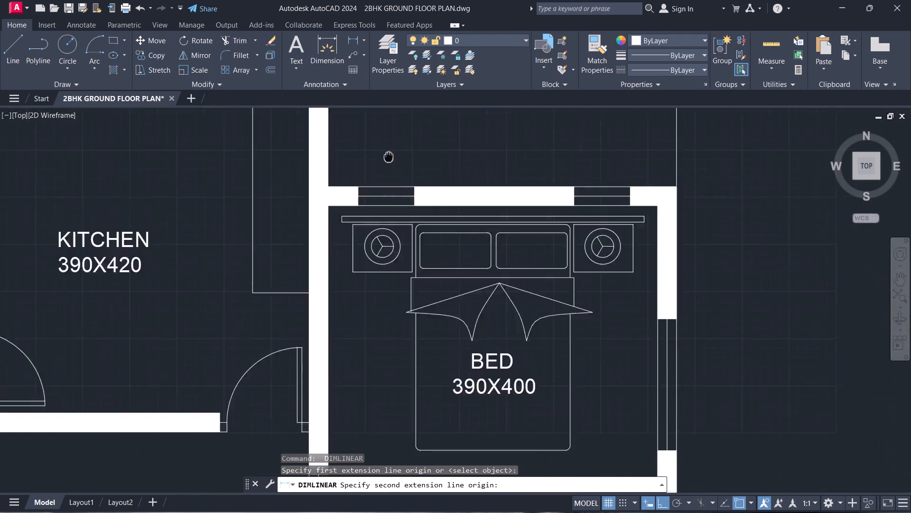
{"action": "middle_click_drag", "start_coordinate": [111, 98], "coordinate": [14, 246]}
{"action": "scroll", "coordinate": [141, 237], "scroll_direction": "up", "scroll_amount": 2}
{"action": "left_click", "coordinate": [208, 259]}
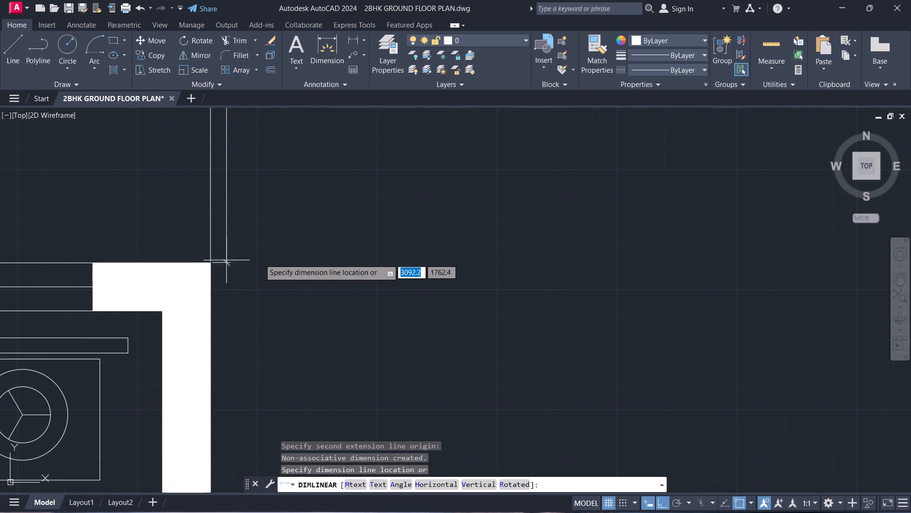
{"action": "scroll", "coordinate": [310, 251], "scroll_direction": "down", "scroll_amount": 3}
{"action": "left_click", "coordinate": [310, 251]}
{"action": "key", "text": "Escape"}
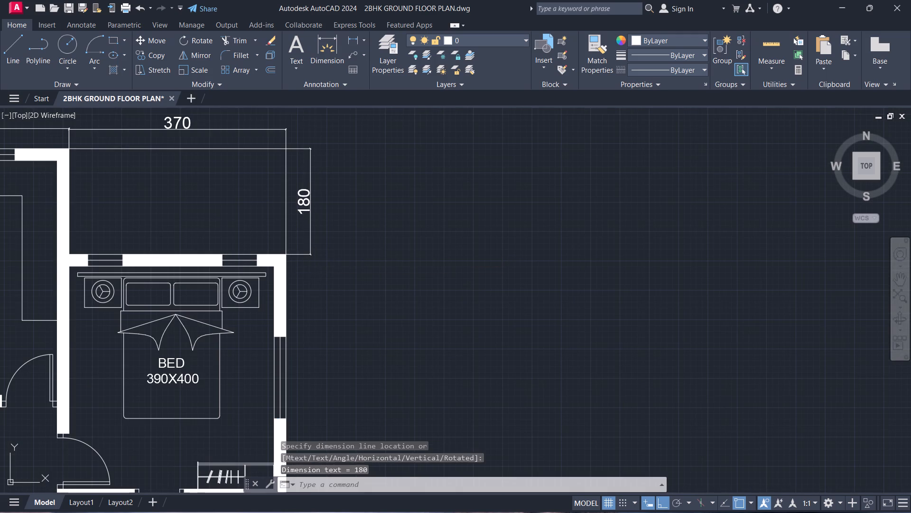
Place a vertical linear dimension along the right outer wall, from the 390X400 bedroom's top corner to the 390X360 bedroom's bottom corner, aligned with the previous dimension.
{"action": "middle_click_drag", "start_coordinate": [313, 270], "coordinate": [378, 212]}
{"action": "key", "text": "space"}
{"action": "scroll", "coordinate": [322, 190], "scroll_direction": "up", "scroll_amount": 3}
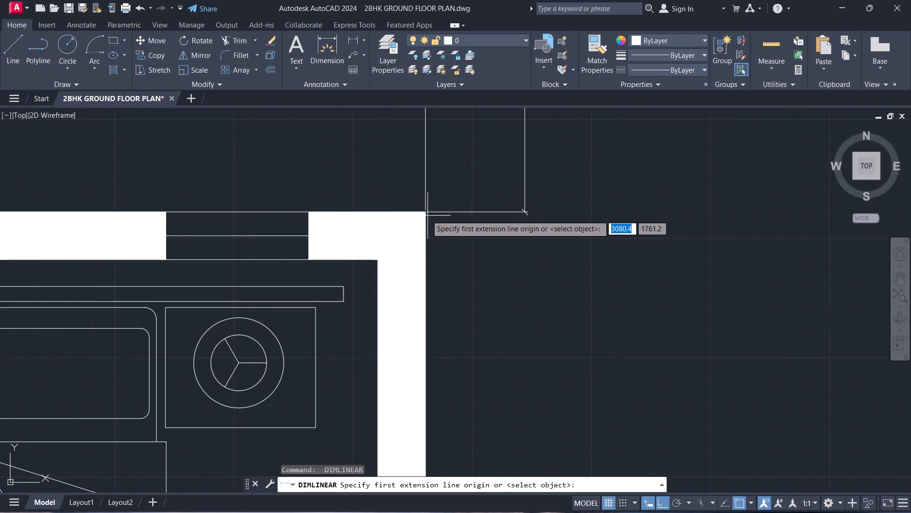
{"action": "left_click", "coordinate": [427, 215]}
{"action": "scroll", "coordinate": [433, 257], "scroll_direction": "down", "scroll_amount": 3}
{"action": "middle_click_drag", "start_coordinate": [432, 258], "coordinate": [419, 0]}
{"action": "middle_click_drag", "start_coordinate": [431, 384], "coordinate": [428, 177]}
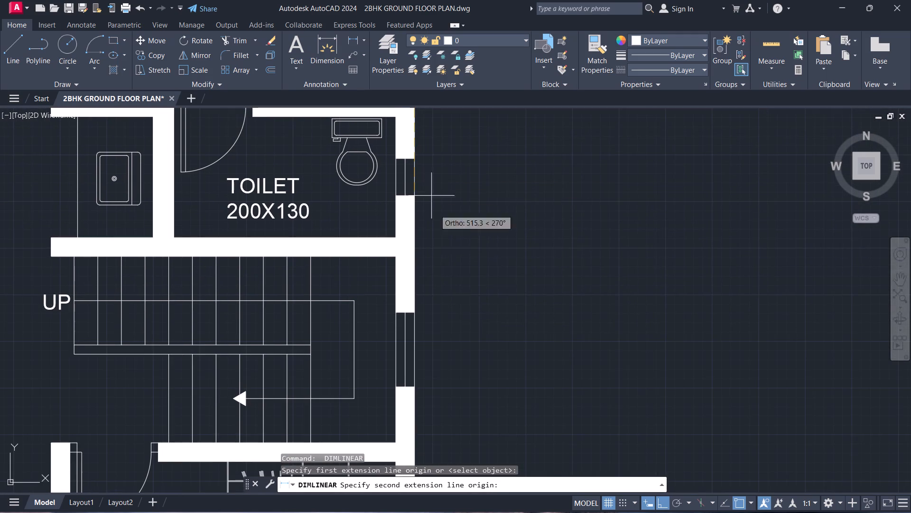
{"action": "middle_click_drag", "start_coordinate": [451, 357], "coordinate": [460, 57]}
{"action": "middle_click_drag", "start_coordinate": [424, 270], "coordinate": [440, 0]}
{"action": "scroll", "coordinate": [480, 254], "scroll_direction": "up", "scroll_amount": 1}
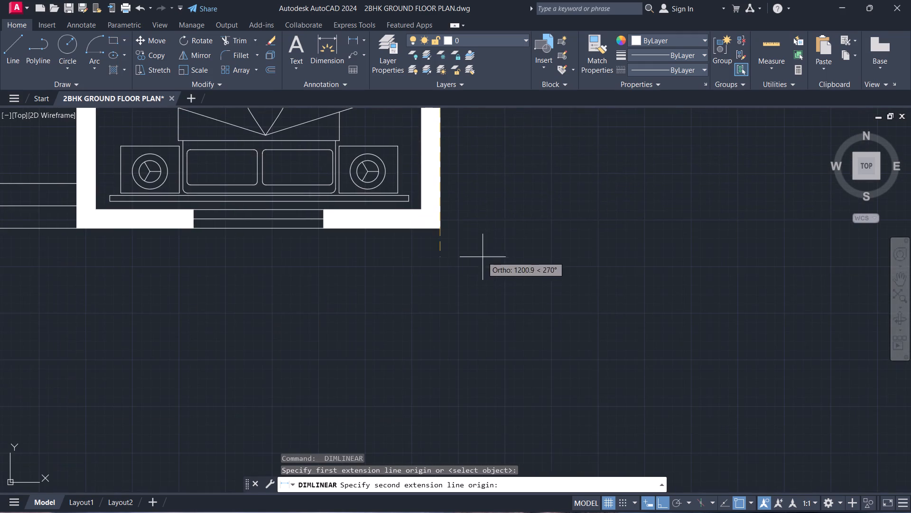
{"action": "left_click", "coordinate": [418, 215]}
{"action": "scroll", "coordinate": [479, 212], "scroll_direction": "down", "scroll_amount": 3}
{"action": "middle_click_drag", "start_coordinate": [479, 212], "coordinate": [467, 239]}
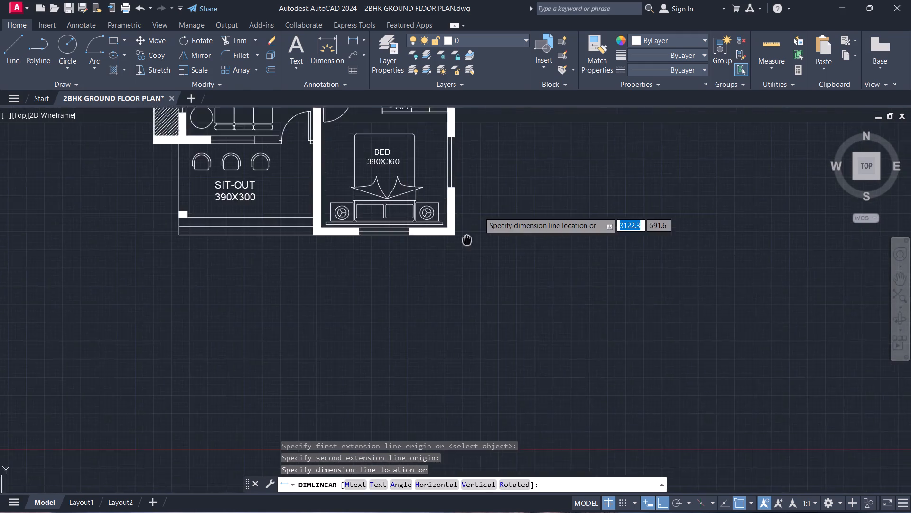
{"action": "middle_click_drag", "start_coordinate": [467, 239], "coordinate": [425, 315]}
{"action": "scroll", "coordinate": [467, 239], "scroll_direction": "down", "scroll_amount": 1}
{"action": "middle_click_drag", "start_coordinate": [443, 133], "coordinate": [437, 361]}
{"action": "scroll", "coordinate": [433, 300], "scroll_direction": "up", "scroll_amount": 3}
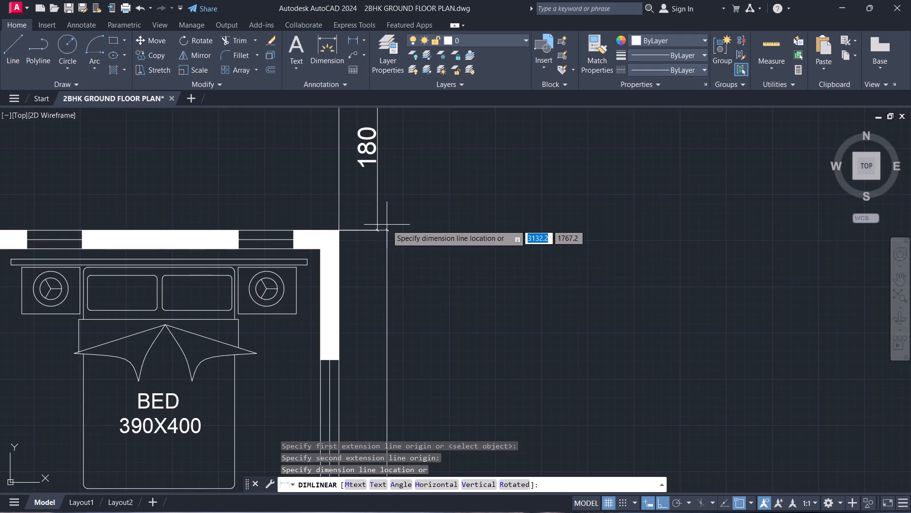
{"action": "left_click", "coordinate": [381, 232]}
Modify the ISO-25 dimension style so text is vertically Centered on the dimension line, and set the style current.
{"action": "scroll", "coordinate": [399, 260], "scroll_direction": "down", "scroll_amount": 2}
{"action": "middle_click_drag", "start_coordinate": [400, 247], "coordinate": [417, 83]}
{"action": "middle_click_drag", "start_coordinate": [467, 304], "coordinate": [521, 141]}
{"action": "middle_click_drag", "start_coordinate": [460, 325], "coordinate": [537, 287]}
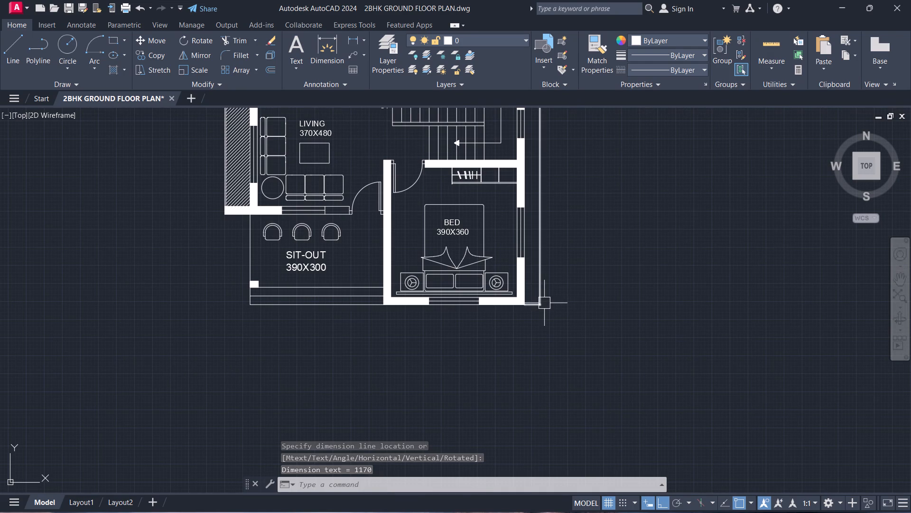
{"action": "scroll", "coordinate": [423, 332], "scroll_direction": "down", "scroll_amount": 1}
{"action": "middle_click_drag", "start_coordinate": [406, 215], "coordinate": [439, 334]}
{"action": "type", "text": "D"}
{"action": "key", "text": "space"}
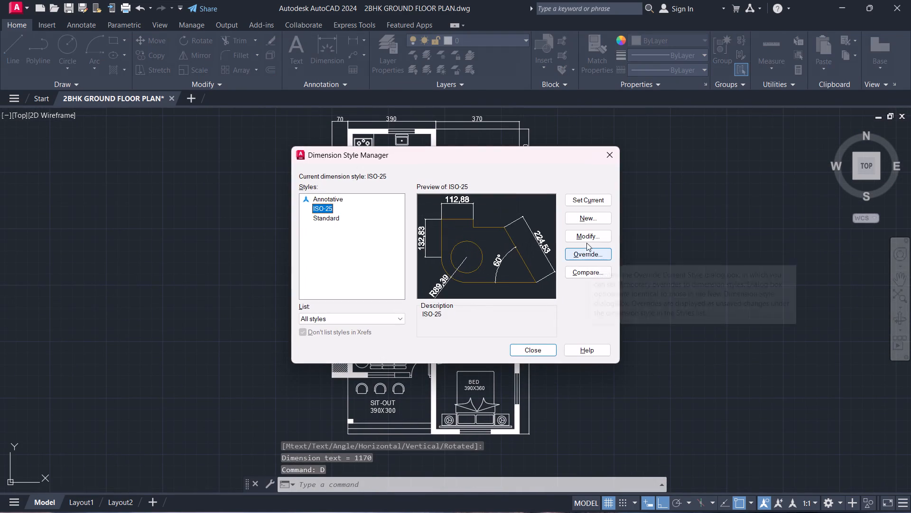
{"action": "left_click", "coordinate": [586, 237]}
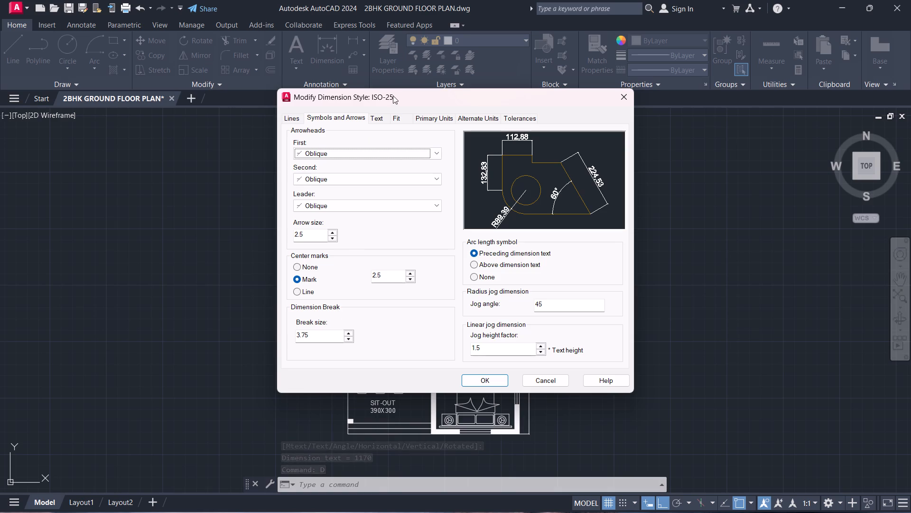
{"action": "left_click", "coordinate": [384, 120]}
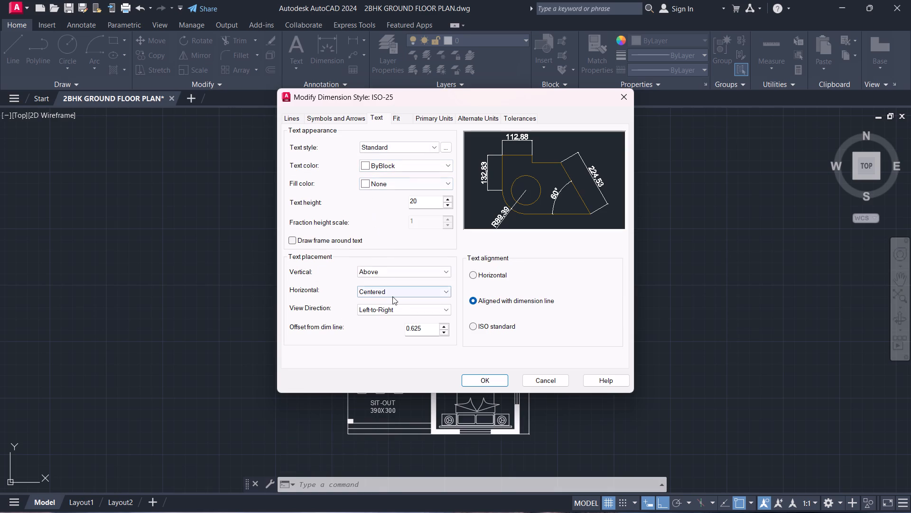
{"action": "left_click", "coordinate": [392, 296]}
{"action": "left_click", "coordinate": [392, 296]}
{"action": "left_click", "coordinate": [408, 273]}
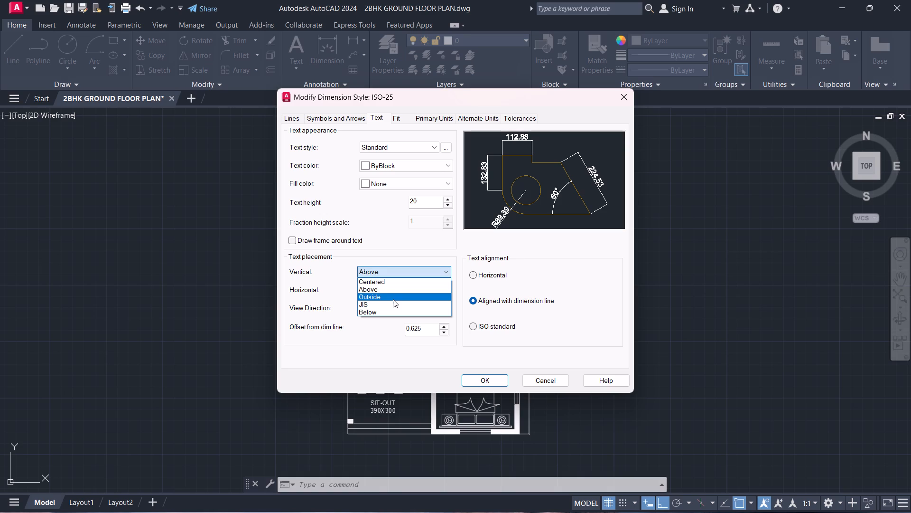
{"action": "left_click", "coordinate": [395, 285]}
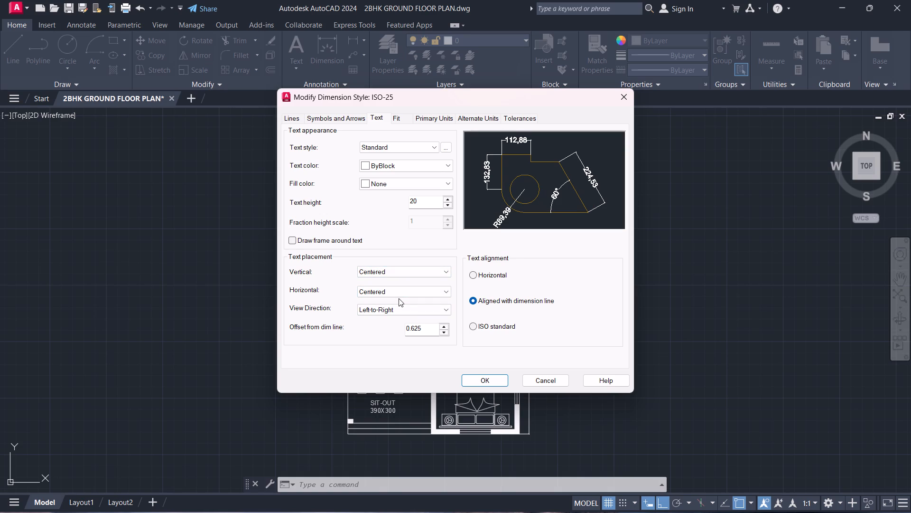
{"action": "left_click", "coordinate": [407, 293]}
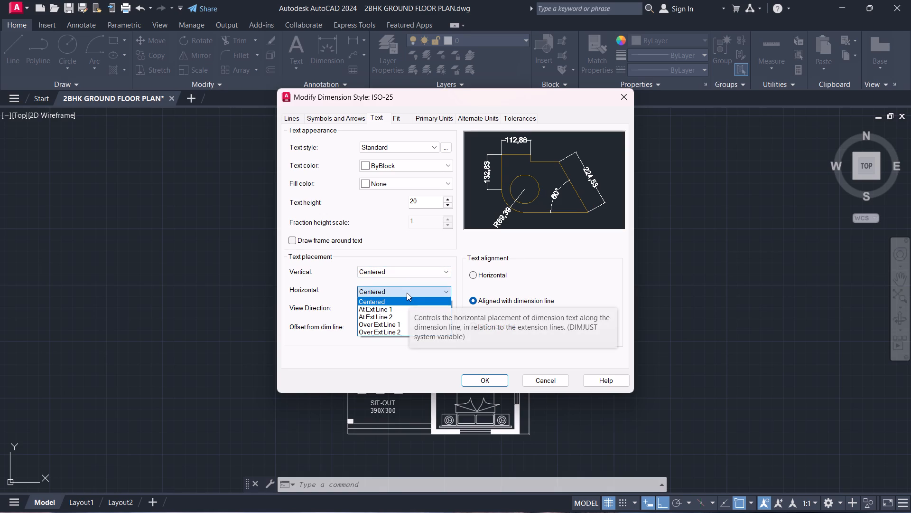
{"action": "left_click", "coordinate": [407, 293]}
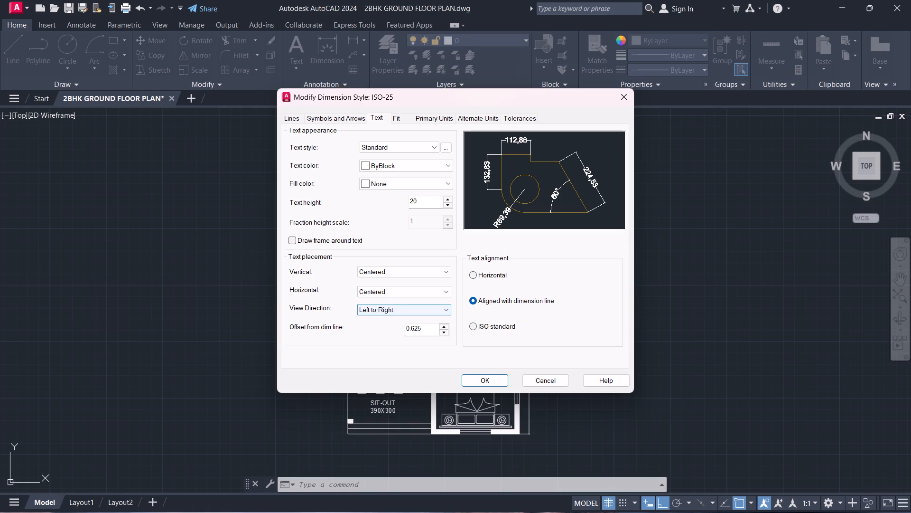
{"action": "left_click", "coordinate": [497, 376]}
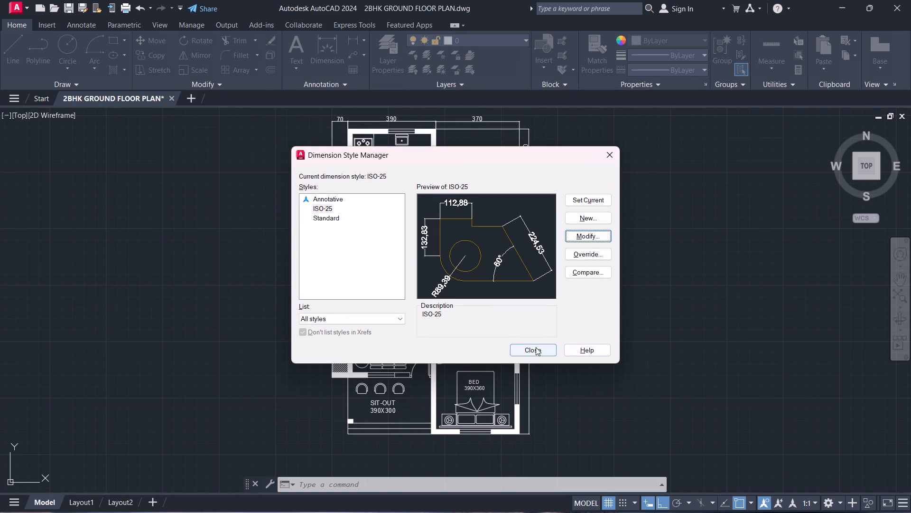
{"action": "left_click", "coordinate": [611, 200]}
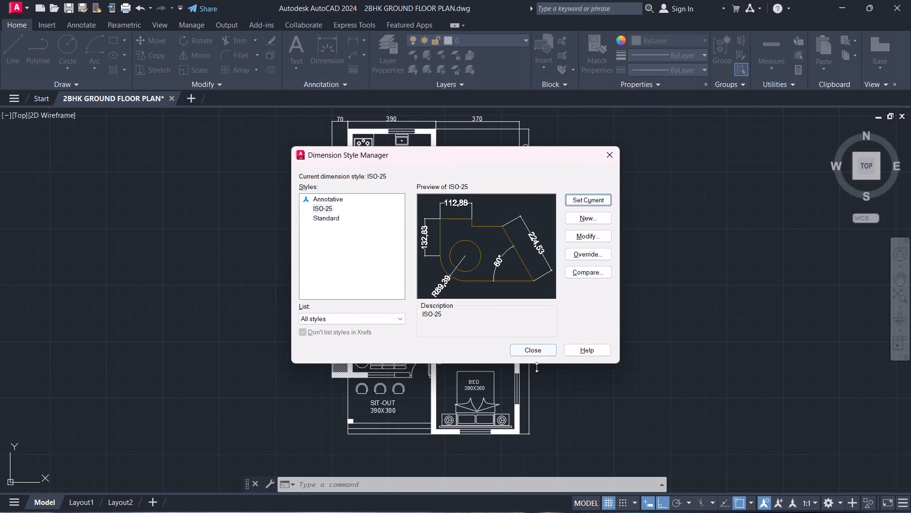
{"action": "left_click", "coordinate": [530, 350]}
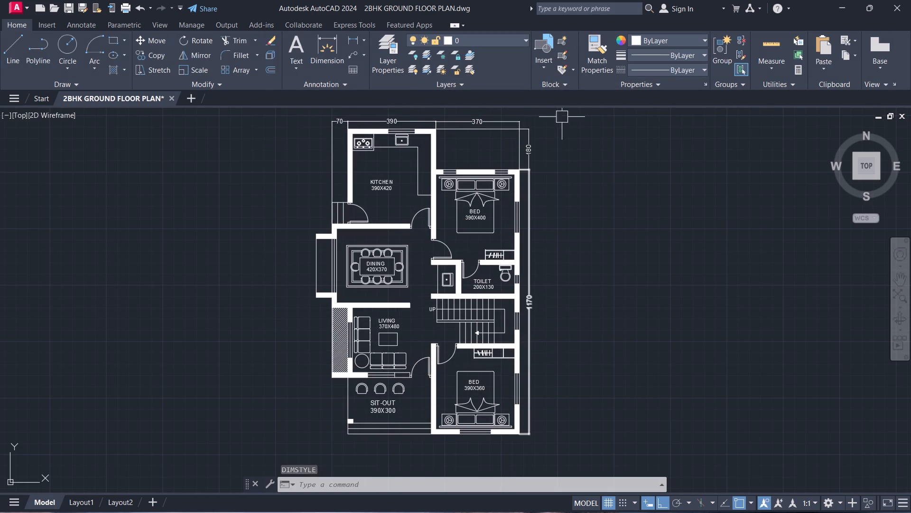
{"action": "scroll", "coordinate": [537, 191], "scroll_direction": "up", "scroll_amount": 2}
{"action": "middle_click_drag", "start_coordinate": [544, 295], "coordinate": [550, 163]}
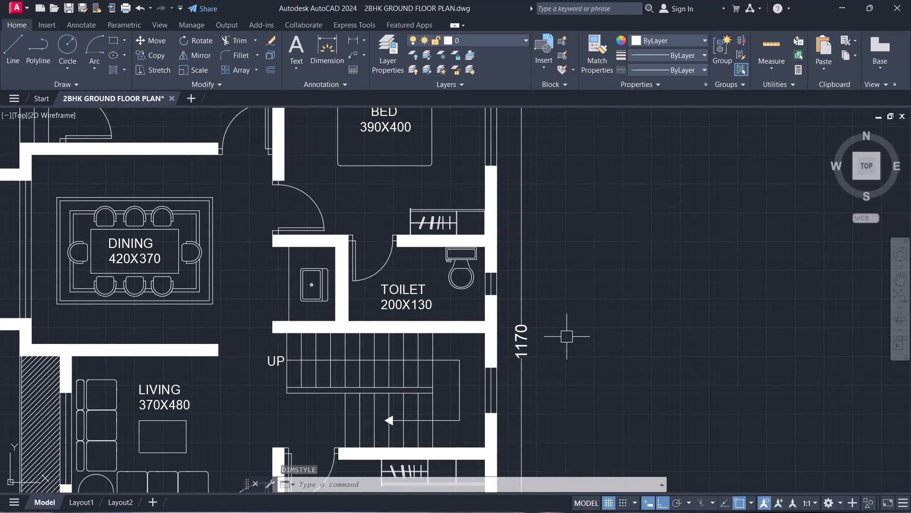
Modify the ISO-25 dimension style so text alignment is Horizontal, keeping the Left-to-Right view direction, and set the style current.
{"action": "scroll", "coordinate": [566, 338], "scroll_direction": "down", "scroll_amount": 1}
{"action": "middle_click_drag", "start_coordinate": [557, 361], "coordinate": [565, 178]}
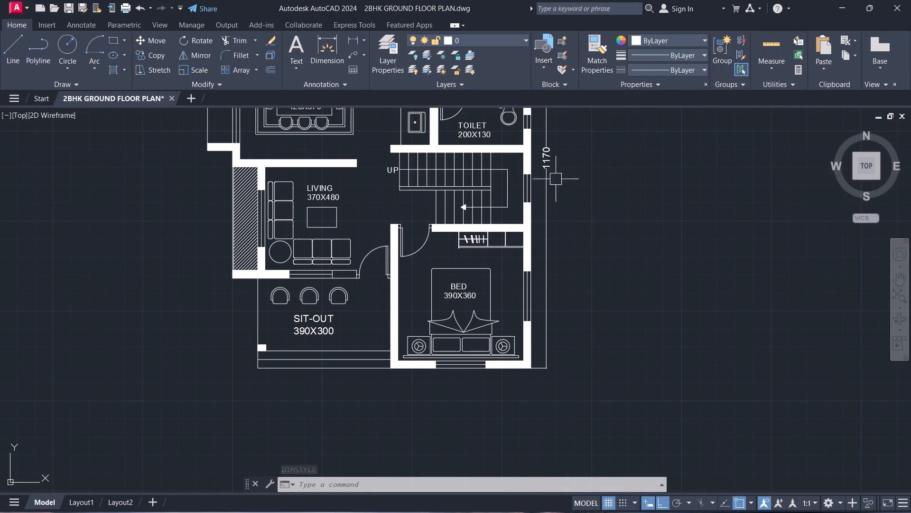
{"action": "type", "text": "D"}
{"action": "key", "text": "space"}
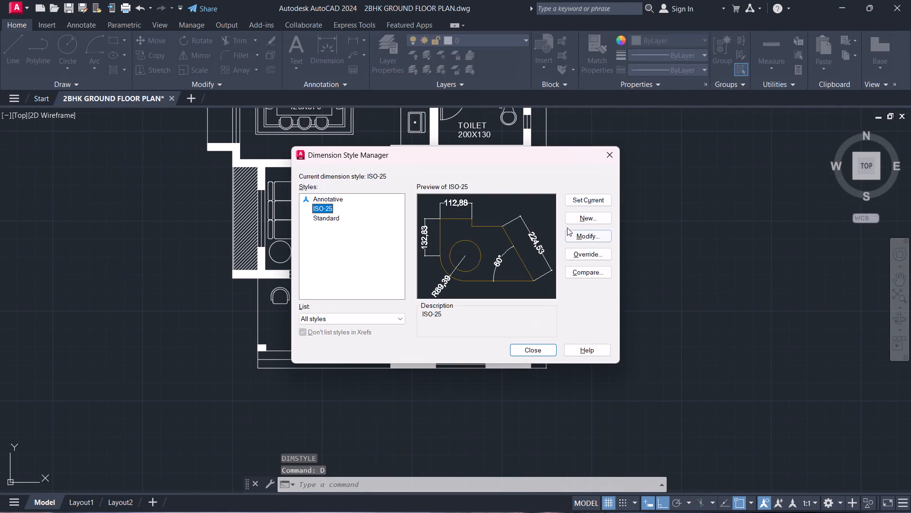
{"action": "left_click", "coordinate": [569, 240]}
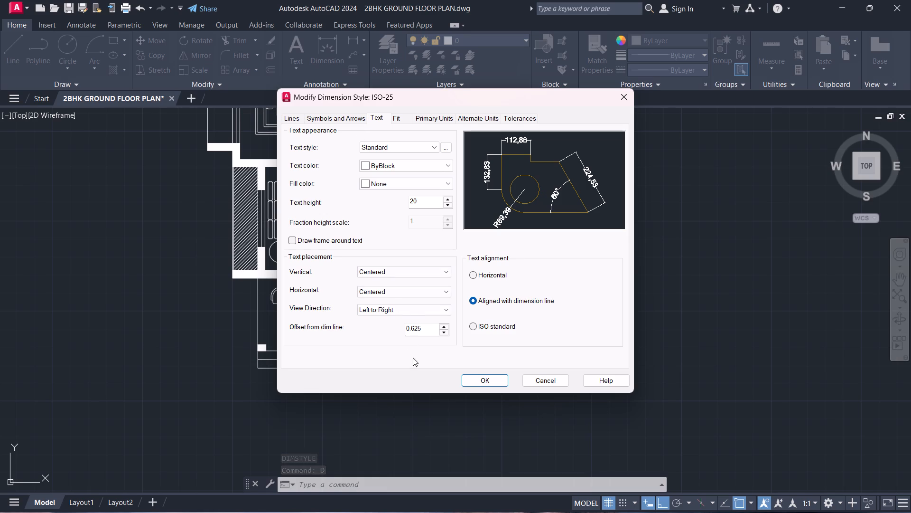
{"action": "left_click", "coordinate": [408, 311]}
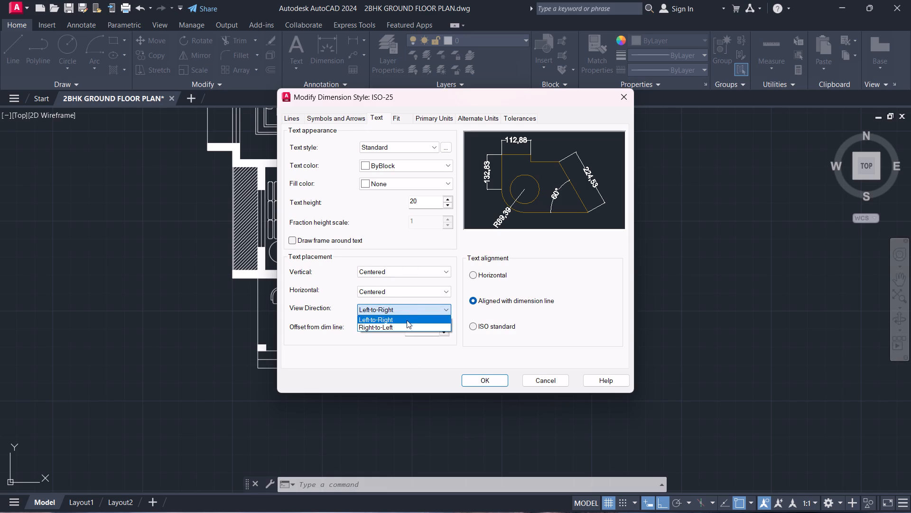
{"action": "left_click", "coordinate": [406, 326]}
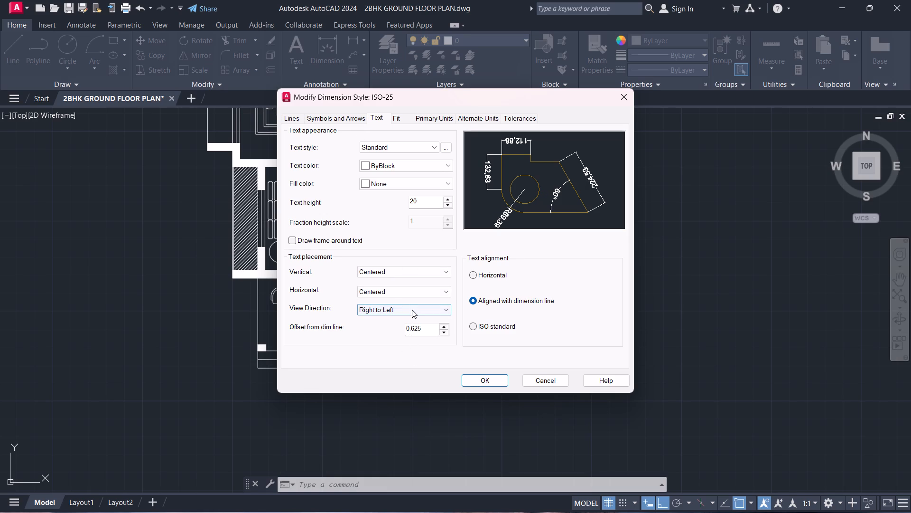
{"action": "left_click", "coordinate": [412, 310]}
{"action": "left_click", "coordinate": [398, 318]}
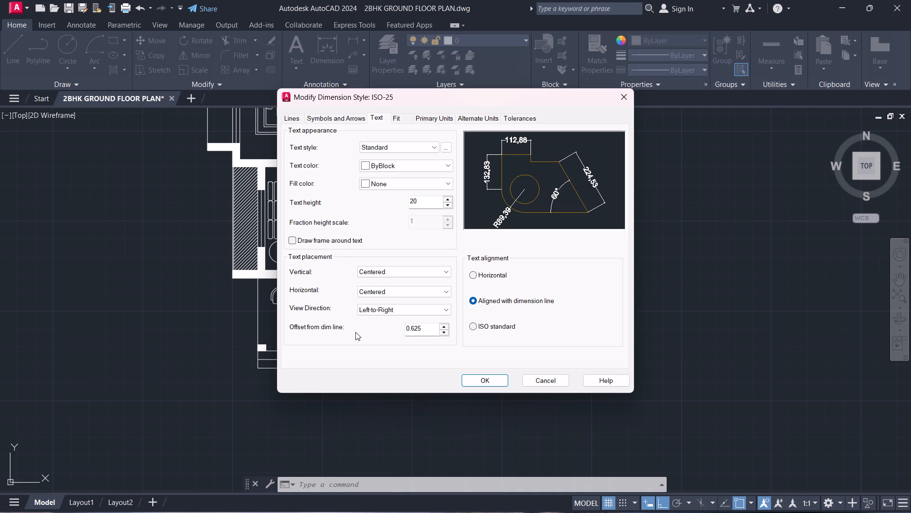
{"action": "left_click", "coordinate": [421, 329]}
{"action": "left_click", "coordinate": [370, 246]}
{"action": "left_click", "coordinate": [476, 274]}
{"action": "left_click", "coordinate": [493, 379]}
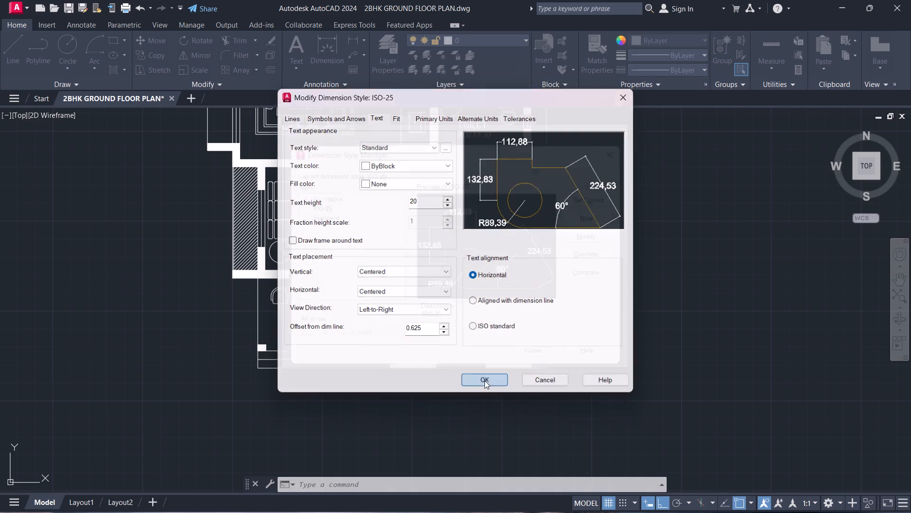
{"action": "left_click", "coordinate": [579, 200]}
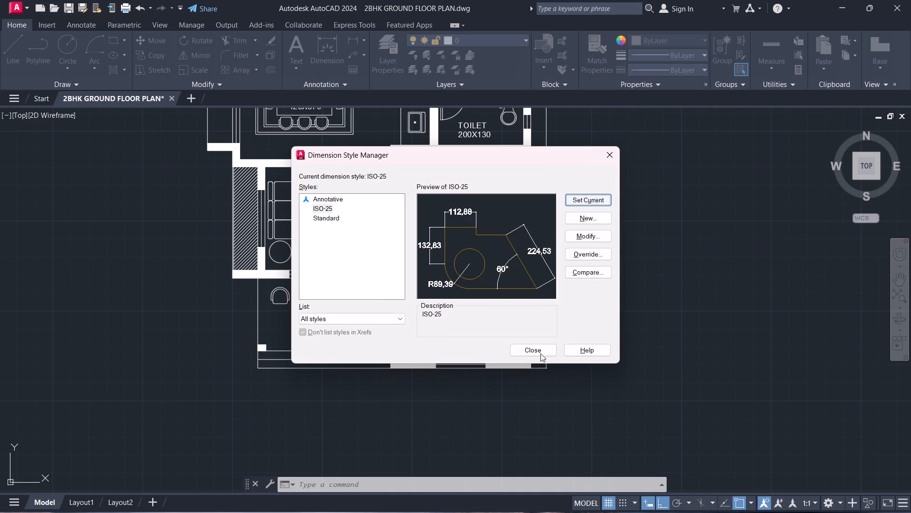
{"action": "left_click", "coordinate": [529, 349]}
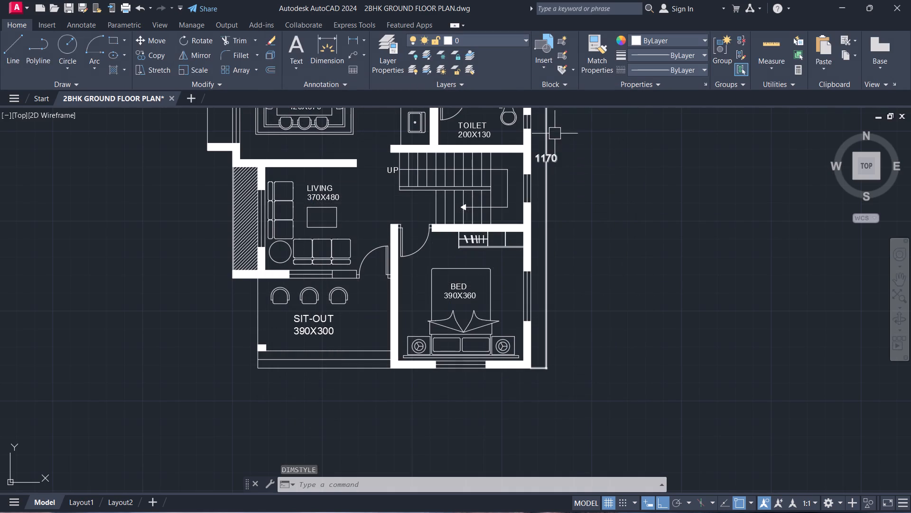
Place a horizontal linear dimension along the 390X360 bedroom's bottom wall, from its lower-right to its lower-left outer corner, just below the wall.
{"action": "scroll", "coordinate": [552, 136], "scroll_direction": "down", "scroll_amount": 1}
{"action": "middle_click_drag", "start_coordinate": [525, 180], "coordinate": [526, 379]}
{"action": "middle_click_drag", "start_coordinate": [495, 279], "coordinate": [695, 238]}
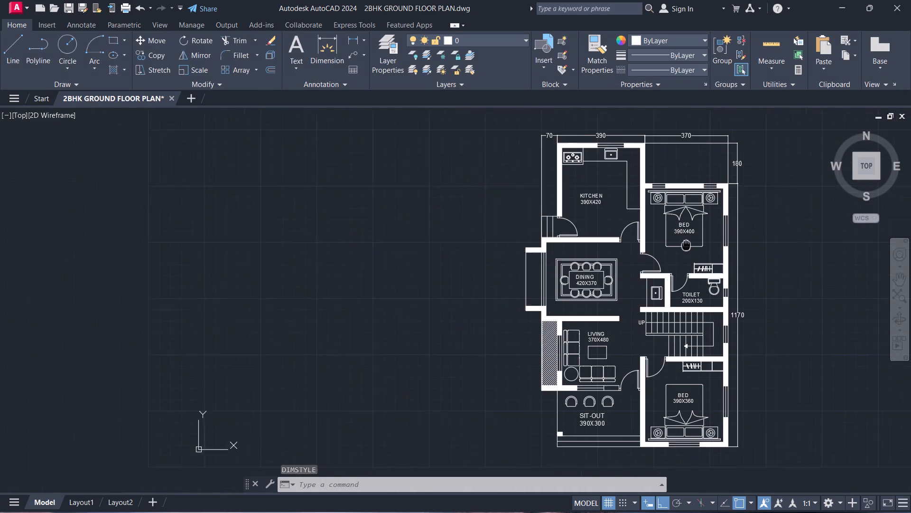
{"action": "middle_click_drag", "start_coordinate": [695, 238], "coordinate": [700, 236]}
{"action": "scroll", "coordinate": [678, 328], "scroll_direction": "up", "scroll_amount": 2}
{"action": "middle_click_drag", "start_coordinate": [656, 321], "coordinate": [584, 168]}
{"action": "scroll", "coordinate": [593, 175], "scroll_direction": "down", "scroll_amount": 2}
{"action": "scroll", "coordinate": [635, 323], "scroll_direction": "up", "scroll_amount": 1}
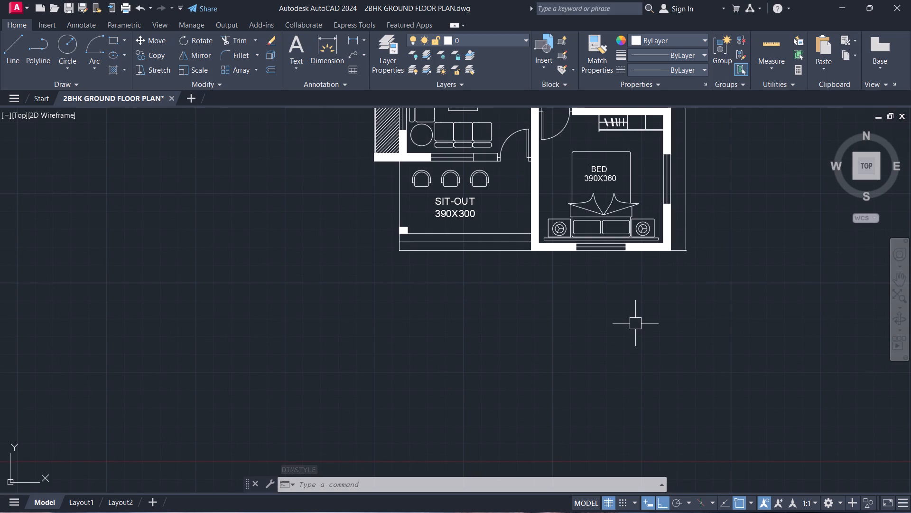
{"action": "left_click", "coordinate": [356, 39]}
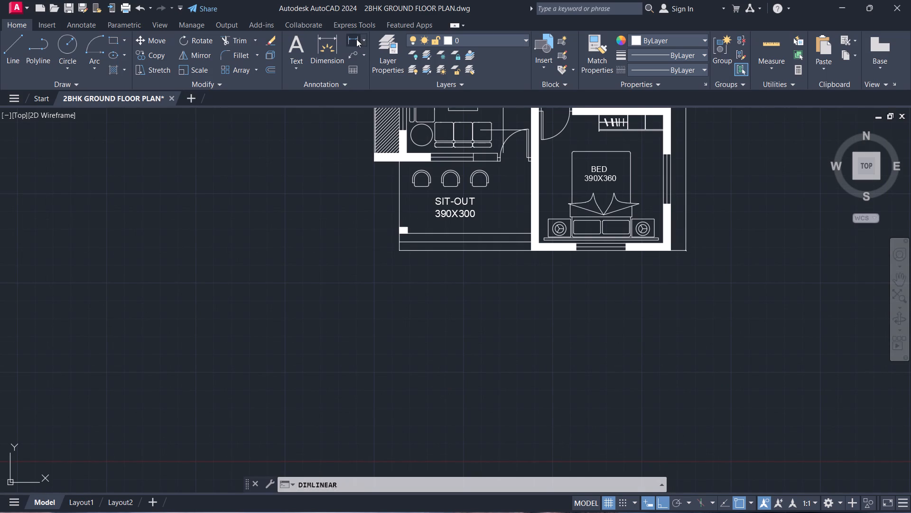
{"action": "scroll", "coordinate": [601, 178], "scroll_direction": "up", "scroll_amount": 2}
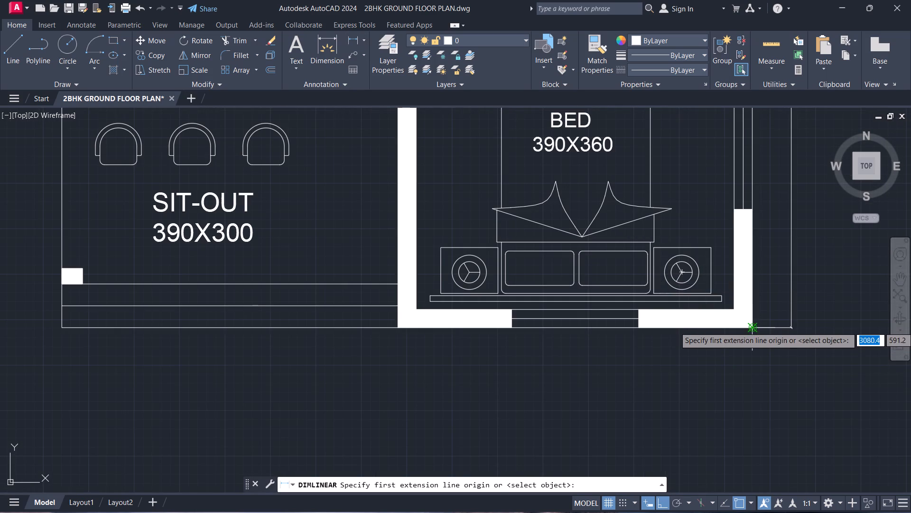
{"action": "left_click", "coordinate": [753, 327]}
{"action": "left_click", "coordinate": [400, 326]}
{"action": "scroll", "coordinate": [423, 368], "scroll_direction": "down", "scroll_amount": 1}
{"action": "middle_click_drag", "start_coordinate": [420, 349], "coordinate": [408, 206]}
{"action": "left_click", "coordinate": [417, 227]}
Place a horizontal linear dimension from the 390X360 bedroom's lower-left outer corner to the sit-out's lower-left corner, level with the bedroom dimension.
{"action": "key", "text": "space"}
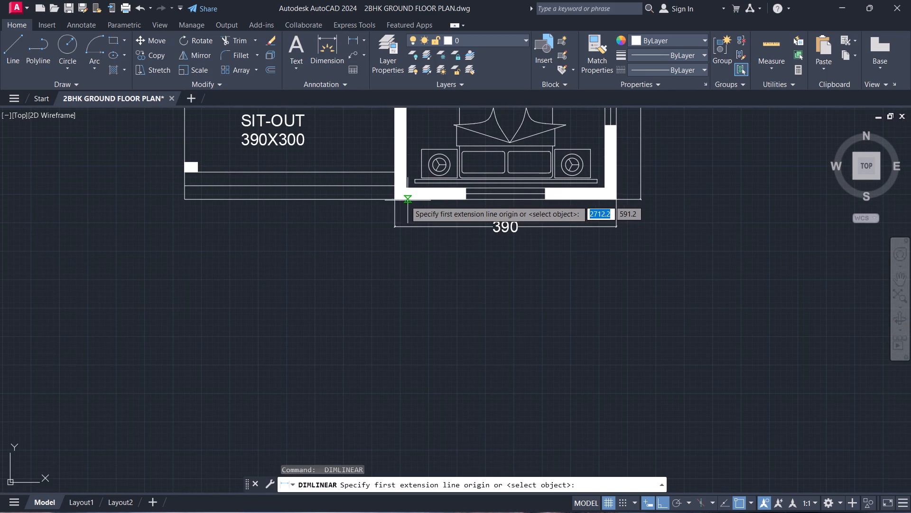
{"action": "left_click", "coordinate": [392, 199]}
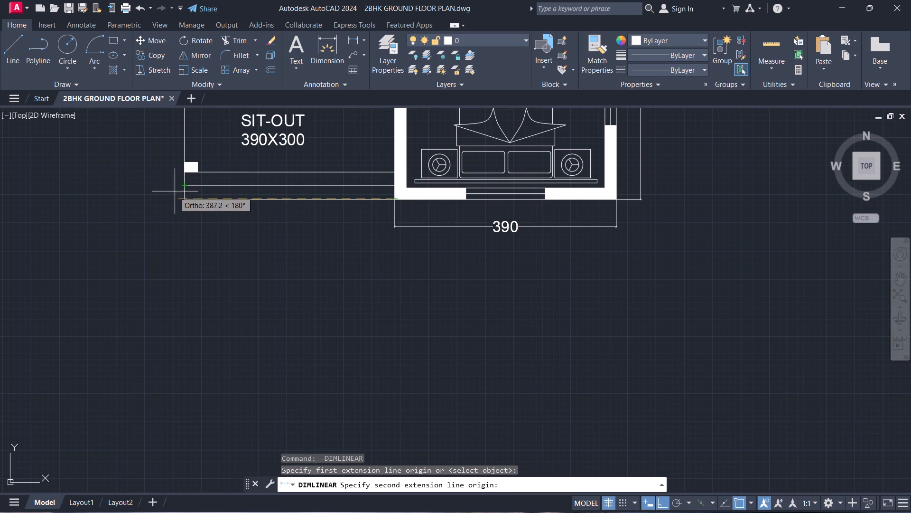
{"action": "left_click", "coordinate": [184, 195]}
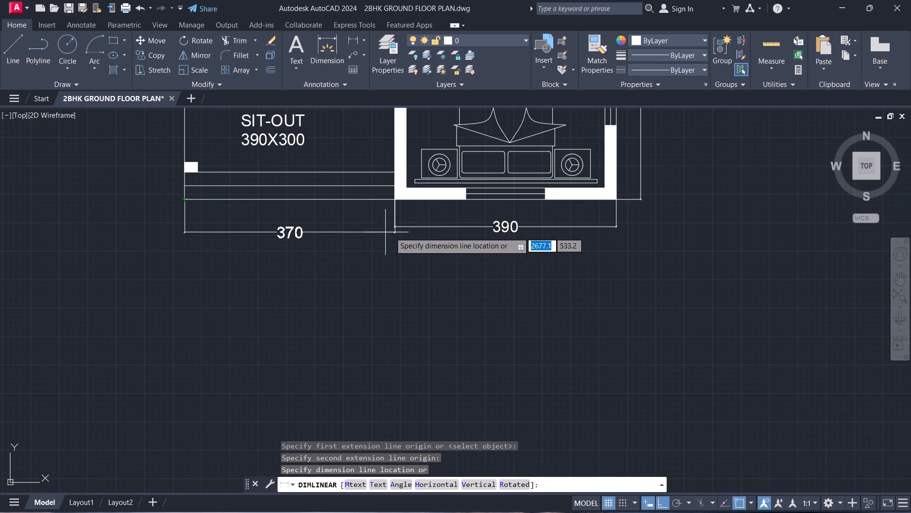
{"action": "left_click", "coordinate": [395, 229]}
Place a horizontal linear dimension from the outer wall corner below the hatched strip to the sit-out's lower-left corner, level with the sit-out dimension.
{"action": "scroll", "coordinate": [182, 270], "scroll_direction": "down", "scroll_amount": 2}
{"action": "middle_click_drag", "start_coordinate": [182, 270], "coordinate": [445, 295]}
{"action": "key", "text": "space"}
{"action": "scroll", "coordinate": [422, 236], "scroll_direction": "up", "scroll_amount": 2}
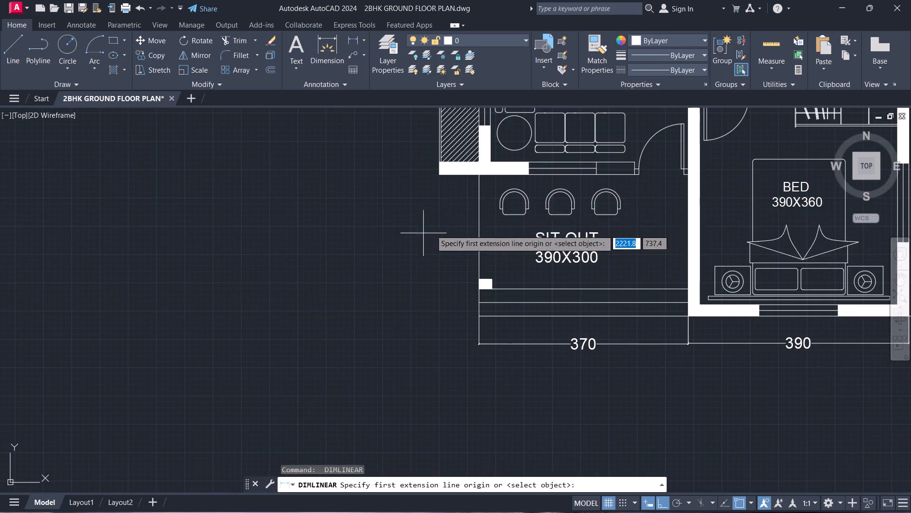
{"action": "scroll", "coordinate": [467, 179], "scroll_direction": "up", "scroll_amount": 2}
{"action": "left_click", "coordinate": [397, 165]}
{"action": "middle_click_drag", "start_coordinate": [437, 292], "coordinate": [446, 106]}
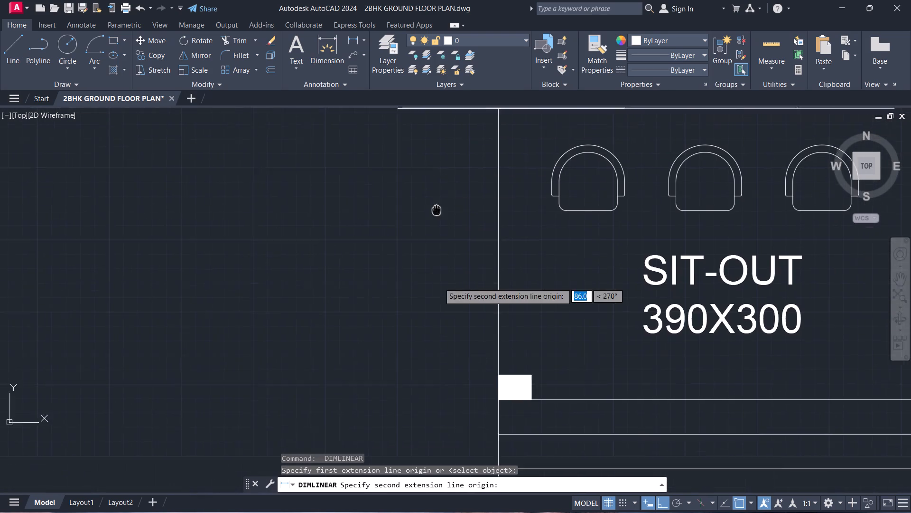
{"action": "middle_click_drag", "start_coordinate": [446, 106], "coordinate": [461, 26]}
{"action": "left_click", "coordinate": [522, 262]}
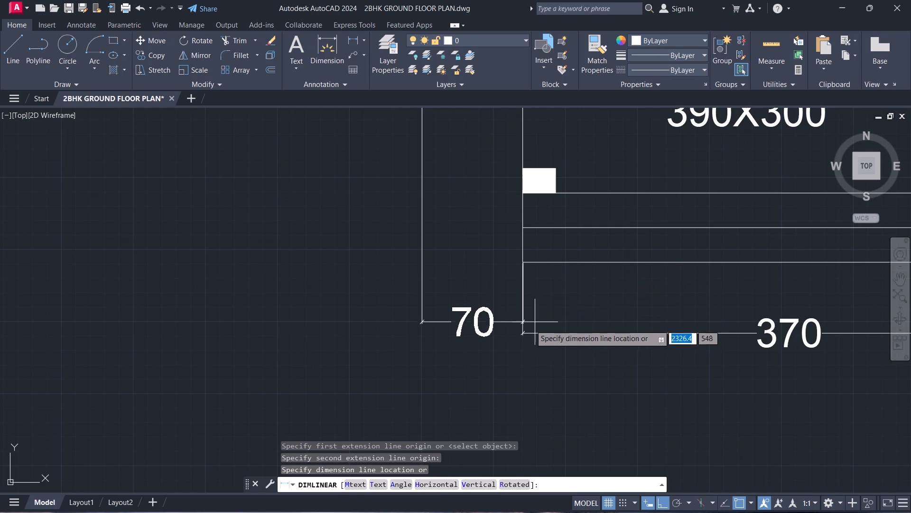
{"action": "left_click", "coordinate": [523, 329]}
{"action": "key", "text": "Escape"}
Place a vertical linear dimension from the kitchen's upper-left corner to the dining wall's outer corner beside the kitchen steps, left of the dining projection.
{"action": "scroll", "coordinate": [437, 213], "scroll_direction": "down", "scroll_amount": 2}
{"action": "middle_click_drag", "start_coordinate": [436, 210], "coordinate": [505, 482]}
{"action": "scroll", "coordinate": [505, 482], "scroll_direction": "down", "scroll_amount": 1}
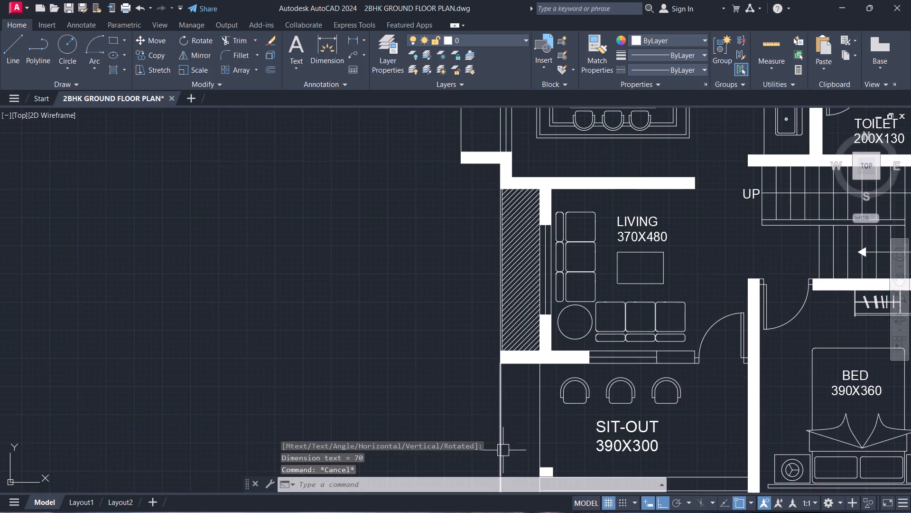
{"action": "middle_click_drag", "start_coordinate": [487, 380], "coordinate": [445, 184]}
{"action": "middle_click_drag", "start_coordinate": [451, 175], "coordinate": [508, 333]}
{"action": "scroll", "coordinate": [527, 307], "scroll_direction": "down", "scroll_amount": 1}
{"action": "middle_click_drag", "start_coordinate": [518, 191], "coordinate": [596, 484]}
{"action": "key", "text": "space"}
{"action": "scroll", "coordinate": [613, 370], "scroll_direction": "up", "scroll_amount": 2}
{"action": "middle_click_drag", "start_coordinate": [606, 386], "coordinate": [598, 368]}
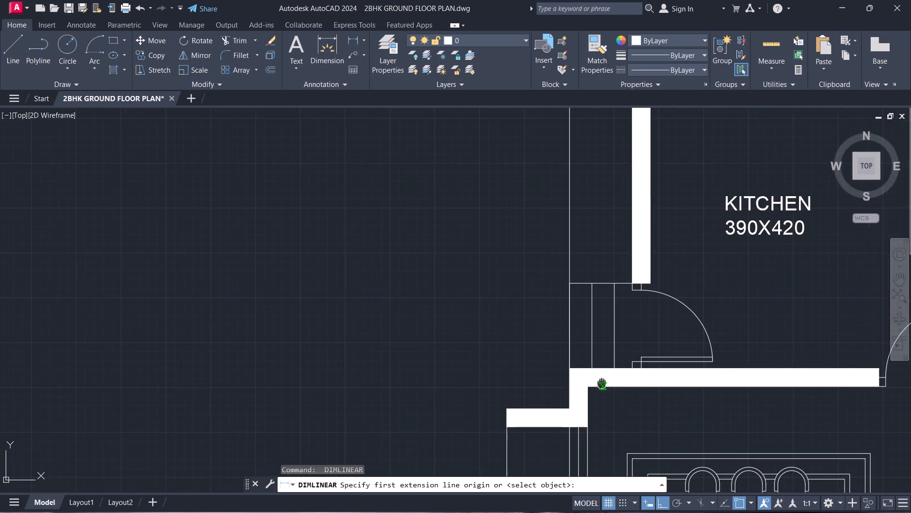
{"action": "middle_click_drag", "start_coordinate": [598, 368], "coordinate": [641, 254]}
{"action": "scroll", "coordinate": [637, 253], "scroll_direction": "down", "scroll_amount": 2}
{"action": "middle_click_drag", "start_coordinate": [635, 254], "coordinate": [616, 453]}
{"action": "scroll", "coordinate": [621, 329], "scroll_direction": "up", "scroll_amount": 2}
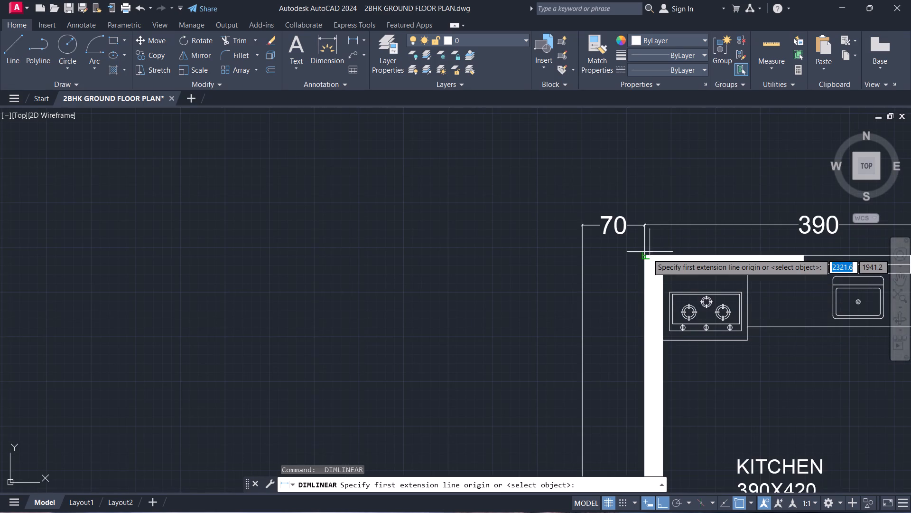
{"action": "left_click", "coordinate": [647, 256]}
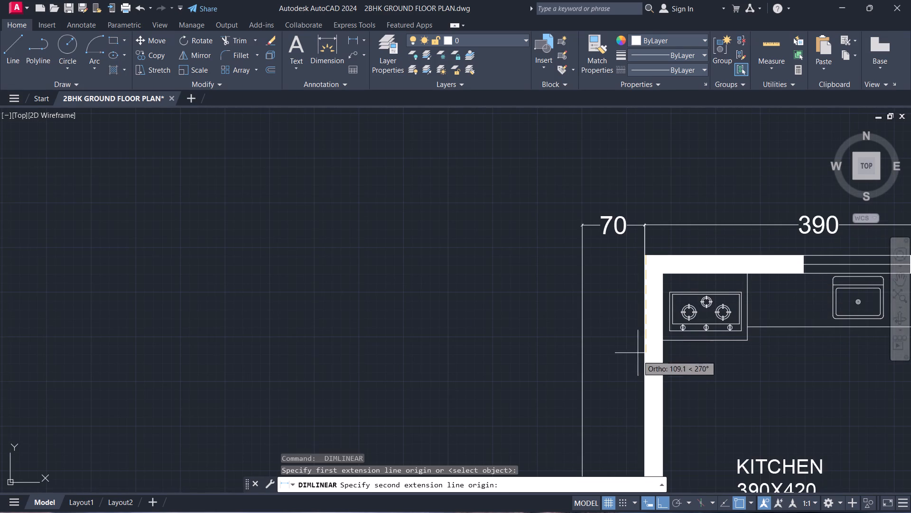
{"action": "middle_click_drag", "start_coordinate": [583, 449], "coordinate": [637, 85]}
{"action": "scroll", "coordinate": [639, 253], "scroll_direction": "up", "scroll_amount": 1}
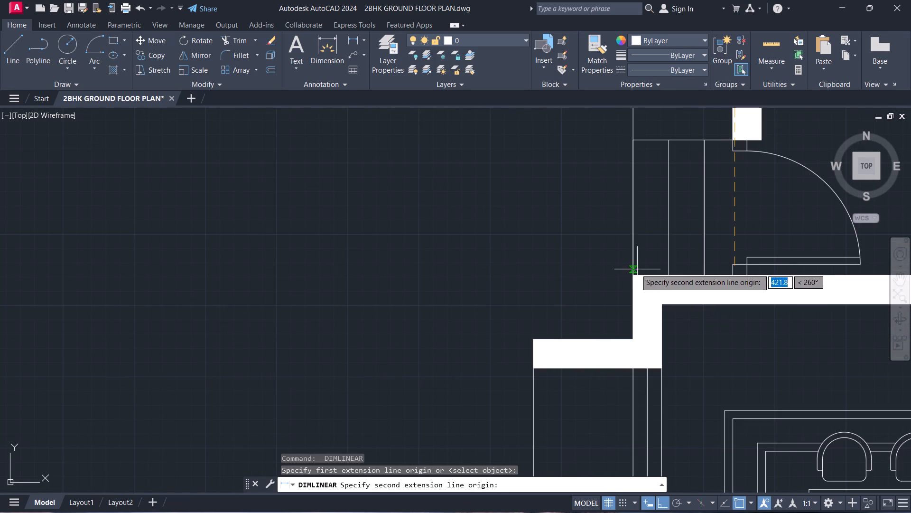
{"action": "left_click", "coordinate": [632, 275]}
{"action": "scroll", "coordinate": [522, 294], "scroll_direction": "down", "scroll_amount": 2}
{"action": "middle_click_drag", "start_coordinate": [522, 294], "coordinate": [567, 396]}
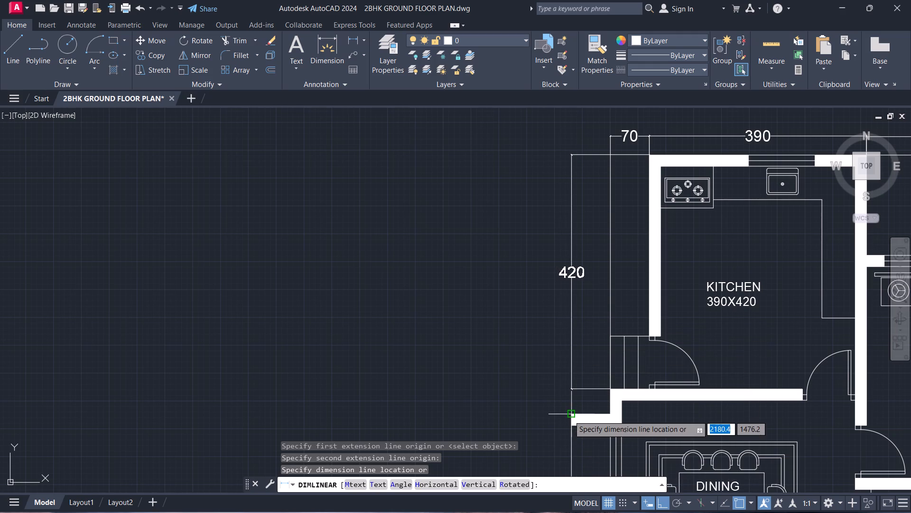
{"action": "left_click", "coordinate": [523, 410]}
{"action": "scroll", "coordinate": [531, 392], "scroll_direction": "down", "scroll_amount": 2}
{"action": "middle_click_drag", "start_coordinate": [517, 255], "coordinate": [509, 180]}
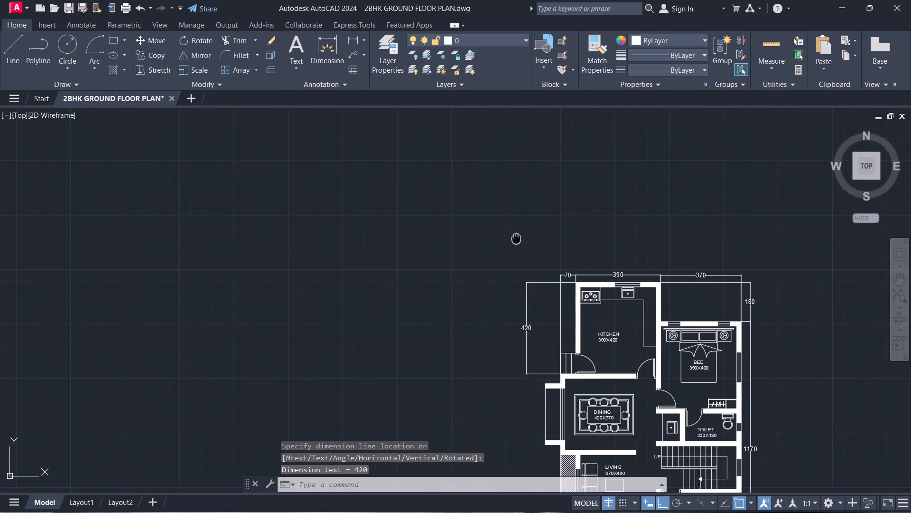
{"action": "middle_click_drag", "start_coordinate": [509, 180], "coordinate": [499, 85]}
{"action": "key", "text": "Escape"}
Place a vertical linear dimension from the dining room's upper-left to its lower-left outer wall corner, aligned with the kitchen's vertical dimension.
{"action": "key", "text": "space"}
{"action": "scroll", "coordinate": [538, 240], "scroll_direction": "up", "scroll_amount": 1}
{"action": "scroll", "coordinate": [539, 191], "scroll_direction": "up", "scroll_amount": 3}
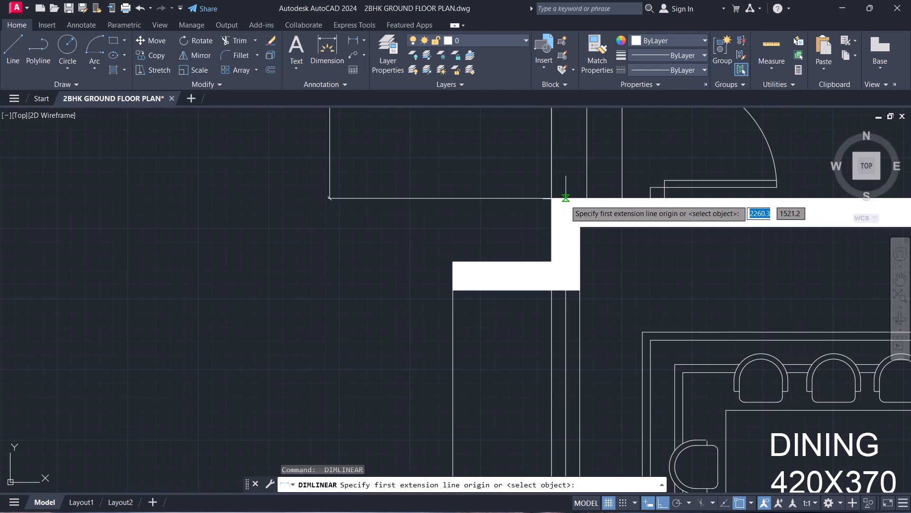
{"action": "left_click", "coordinate": [558, 200]}
{"action": "middle_click_drag", "start_coordinate": [536, 283], "coordinate": [567, 0]}
{"action": "scroll", "coordinate": [538, 215], "scroll_direction": "down", "scroll_amount": 1}
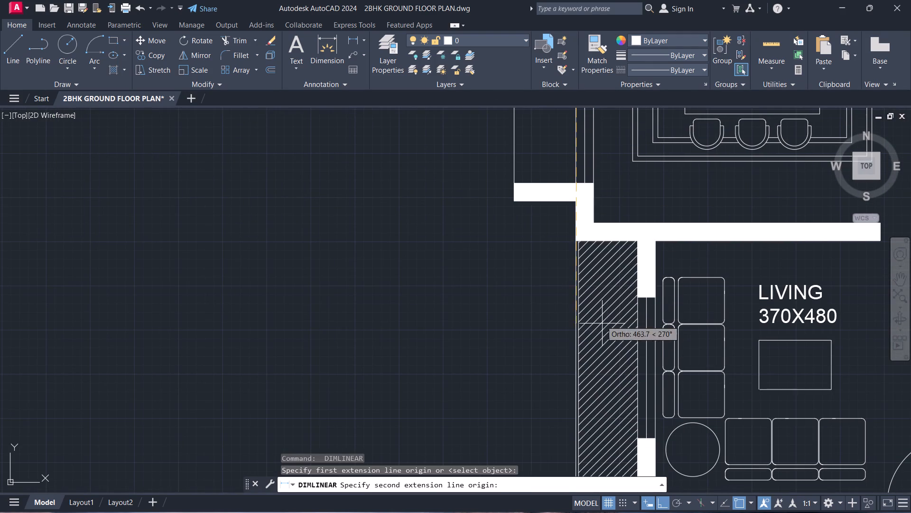
{"action": "left_click", "coordinate": [583, 241]}
{"action": "middle_click_drag", "start_coordinate": [467, 269], "coordinate": [741, 422]}
{"action": "scroll", "coordinate": [467, 269], "scroll_direction": "down", "scroll_amount": 1}
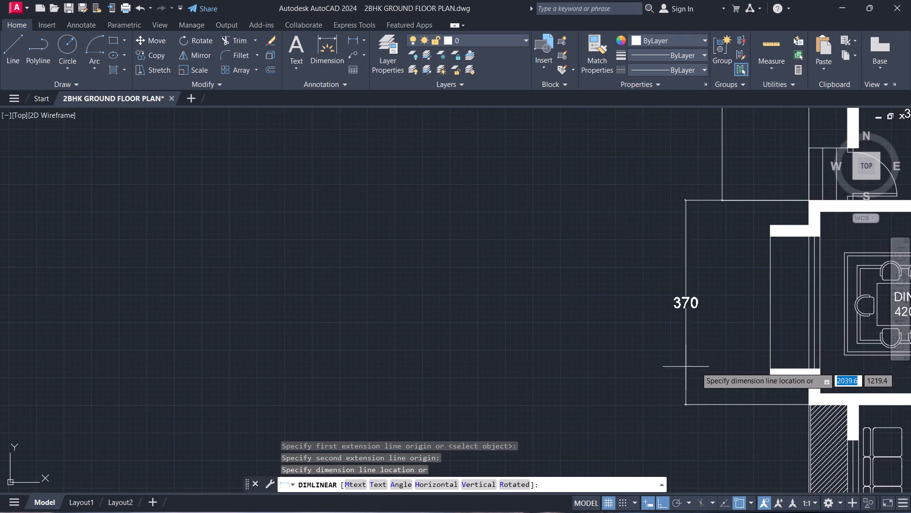
{"action": "left_click", "coordinate": [718, 202]}
{"action": "key", "text": "Escape"}
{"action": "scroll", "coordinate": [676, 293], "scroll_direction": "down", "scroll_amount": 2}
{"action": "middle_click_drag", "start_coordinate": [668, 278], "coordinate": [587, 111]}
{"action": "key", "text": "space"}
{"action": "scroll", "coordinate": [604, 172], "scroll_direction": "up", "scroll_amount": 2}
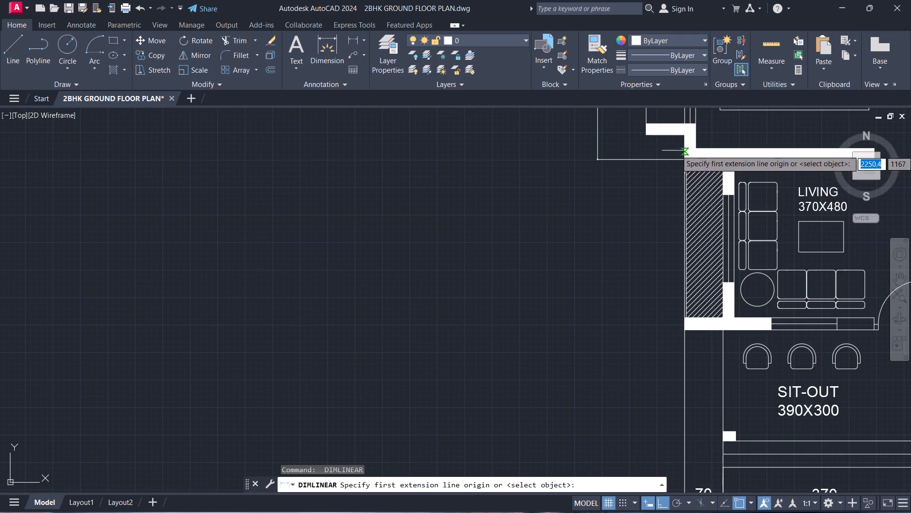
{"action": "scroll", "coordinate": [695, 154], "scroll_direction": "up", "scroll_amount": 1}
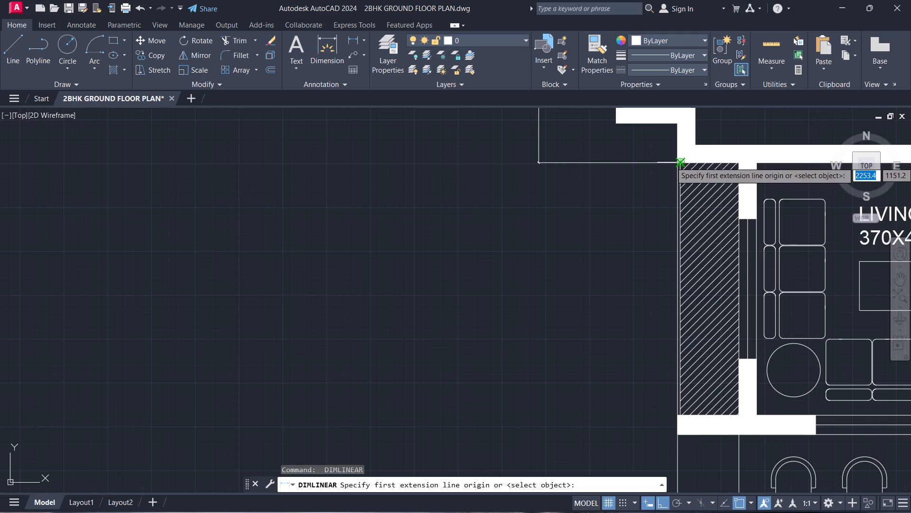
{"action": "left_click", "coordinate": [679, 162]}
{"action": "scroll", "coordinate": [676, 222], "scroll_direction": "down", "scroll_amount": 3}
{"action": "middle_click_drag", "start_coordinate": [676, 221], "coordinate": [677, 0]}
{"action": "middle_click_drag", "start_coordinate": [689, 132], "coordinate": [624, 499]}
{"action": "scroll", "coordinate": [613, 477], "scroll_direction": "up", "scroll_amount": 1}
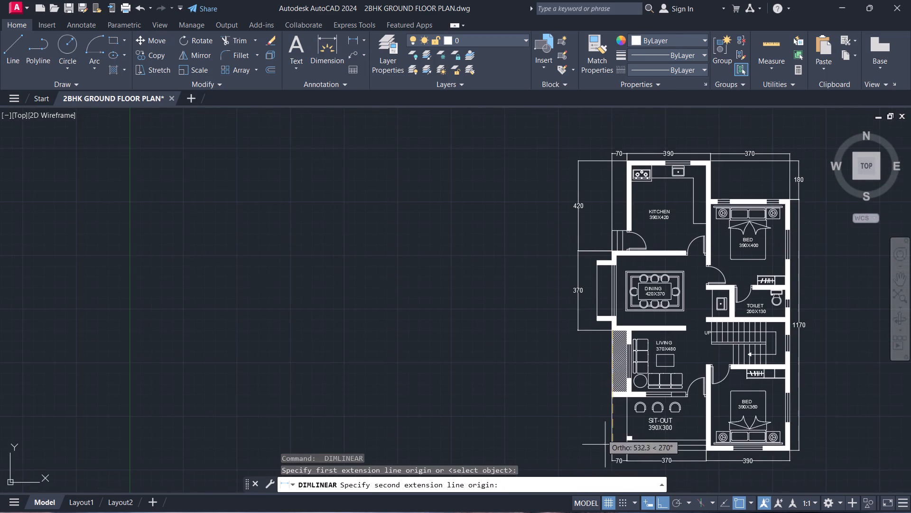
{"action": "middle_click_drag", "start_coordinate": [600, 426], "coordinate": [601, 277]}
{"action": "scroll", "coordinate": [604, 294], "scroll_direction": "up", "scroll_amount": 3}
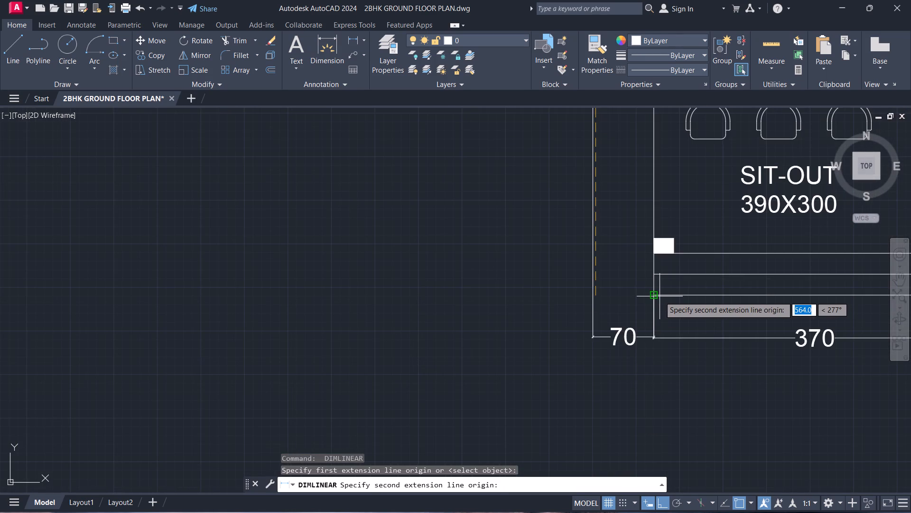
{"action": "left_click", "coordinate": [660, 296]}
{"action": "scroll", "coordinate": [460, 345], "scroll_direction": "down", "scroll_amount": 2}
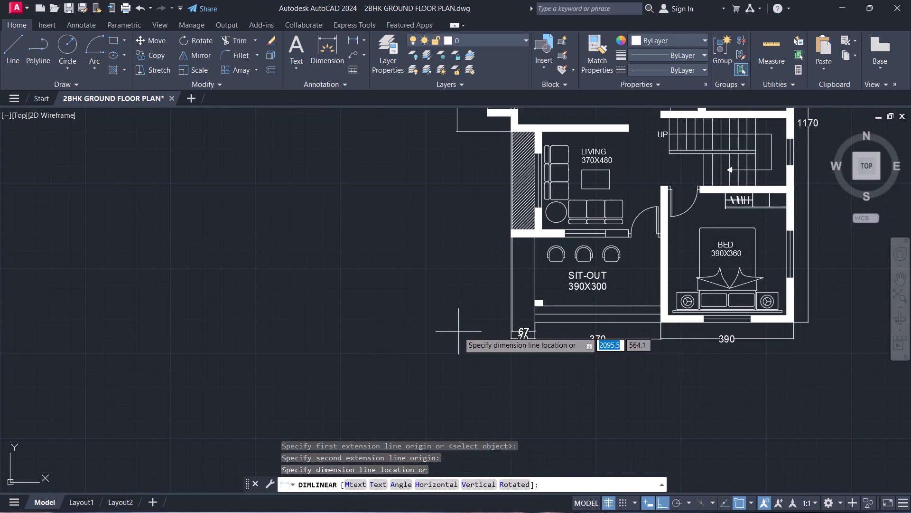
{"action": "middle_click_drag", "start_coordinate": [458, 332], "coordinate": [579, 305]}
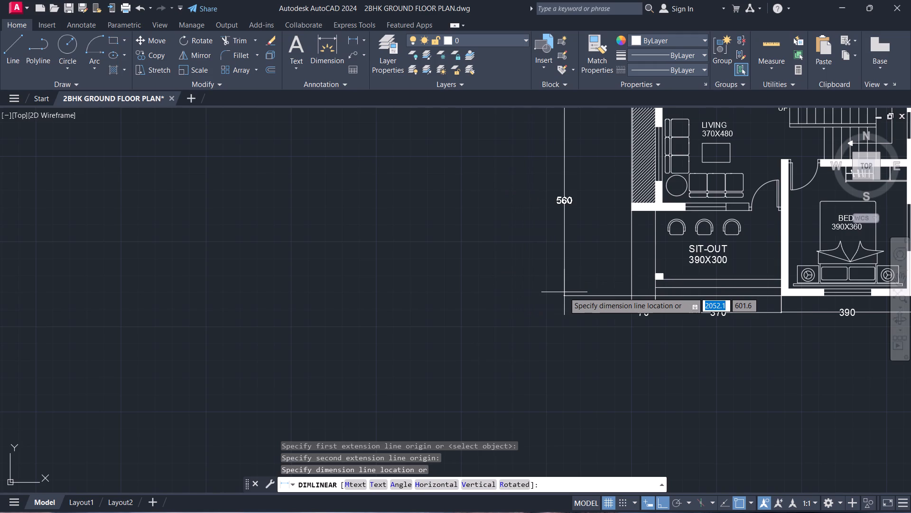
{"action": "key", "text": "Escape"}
Place a vertical linear dimension from the dining room's lower-left outer wall corner to the 390X360 bedroom's lower-left outer corner, aligned with the dining dimension.
{"action": "middle_click_drag", "start_coordinate": [637, 267], "coordinate": [660, 322]}
{"action": "scroll", "coordinate": [637, 267], "scroll_direction": "down", "scroll_amount": 2}
{"action": "scroll", "coordinate": [660, 322], "scroll_direction": "up", "scroll_amount": 1}
{"action": "key", "text": "space"}
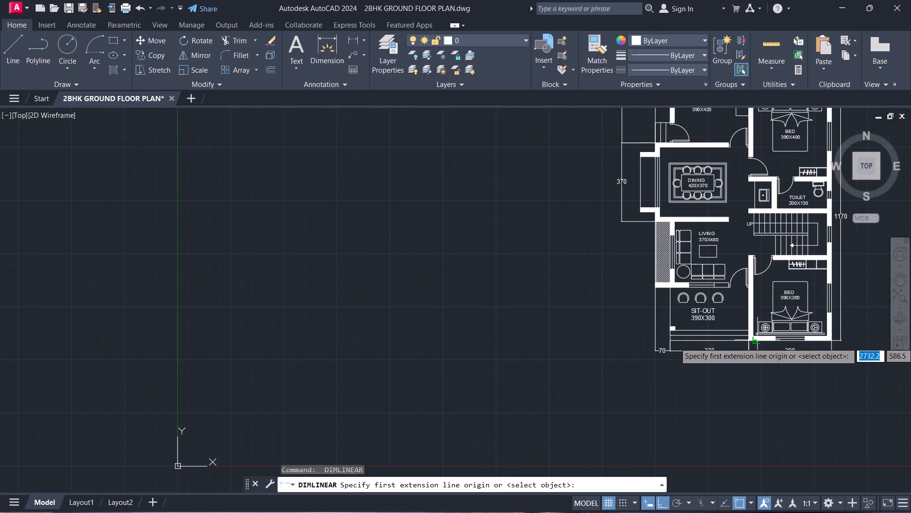
{"action": "scroll", "coordinate": [758, 342], "scroll_direction": "up", "scroll_amount": 1}
{"action": "scroll", "coordinate": [542, 271], "scroll_direction": "up", "scroll_amount": 1}
{"action": "scroll", "coordinate": [586, 230], "scroll_direction": "down", "scroll_amount": 2}
{"action": "scroll", "coordinate": [592, 172], "scroll_direction": "up", "scroll_amount": 2}
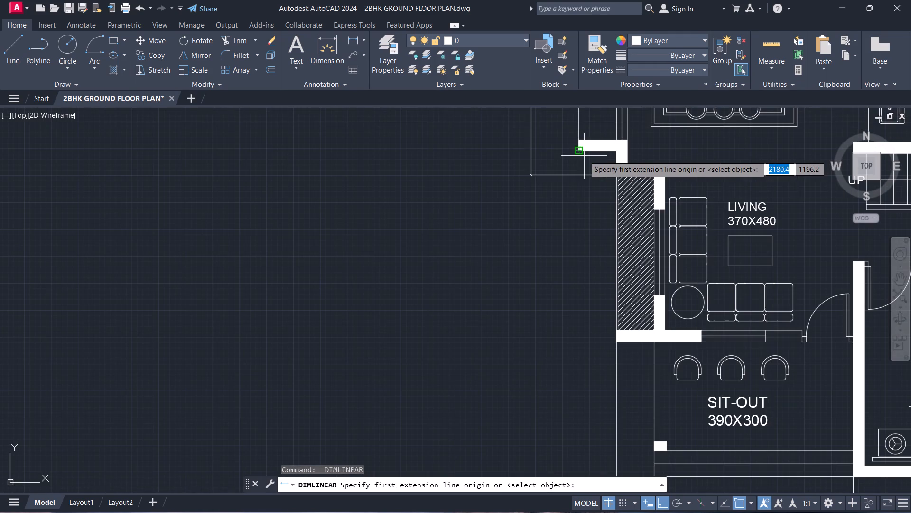
{"action": "left_click", "coordinate": [615, 173]}
{"action": "middle_click_drag", "start_coordinate": [636, 263], "coordinate": [326, 0]}
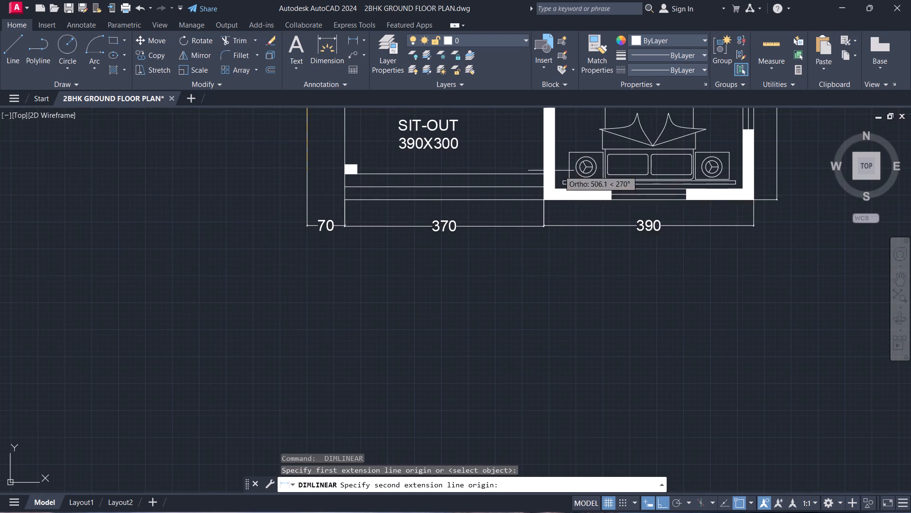
{"action": "left_click", "coordinate": [542, 196]}
{"action": "middle_click_drag", "start_coordinate": [374, 234], "coordinate": [557, 270]}
{"action": "middle_click_drag", "start_coordinate": [433, 225], "coordinate": [452, 512]}
{"action": "left_click", "coordinate": [425, 266]}
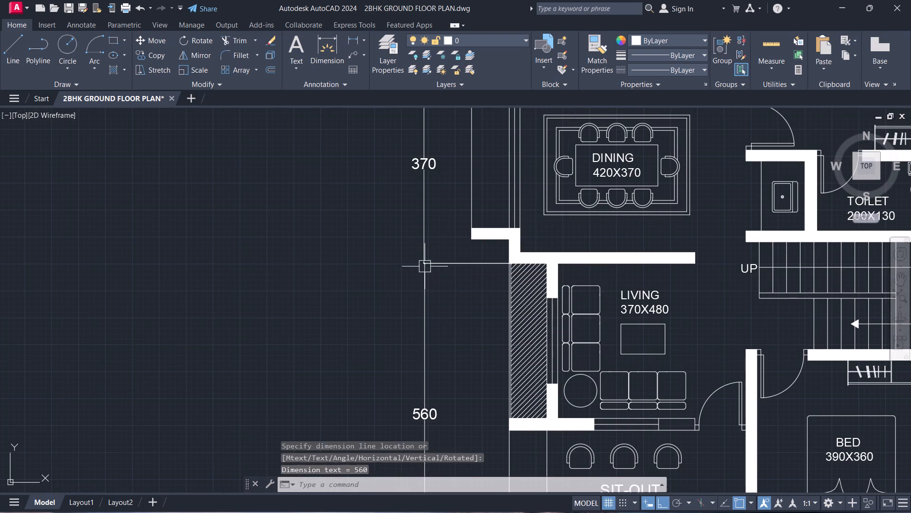
{"action": "key", "text": "Escape"}
Add multiline text reading "GROUNG FLOOR PLAN" below the plan's bottom dimensions.
{"action": "scroll", "coordinate": [426, 301], "scroll_direction": "down", "scroll_amount": 2}
{"action": "middle_click_drag", "start_coordinate": [426, 298], "coordinate": [457, 199]}
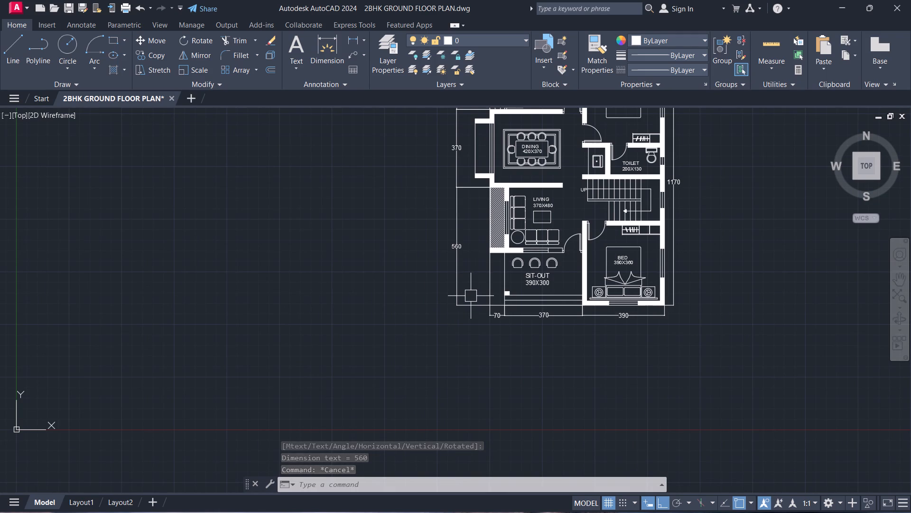
{"action": "scroll", "coordinate": [472, 298], "scroll_direction": "down", "scroll_amount": 1}
{"action": "middle_click_drag", "start_coordinate": [507, 272], "coordinate": [476, 325]}
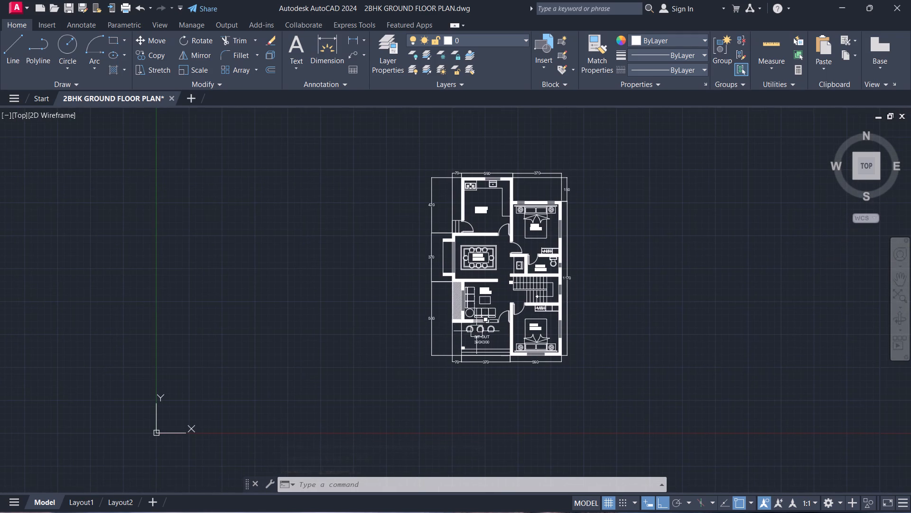
{"action": "key", "text": "Escape"}
{"action": "key", "text": "Escape"}
{"action": "scroll", "coordinate": [489, 413], "scroll_direction": "up", "scroll_amount": 1}
{"action": "middle_click_drag", "start_coordinate": [489, 413], "coordinate": [441, 345]}
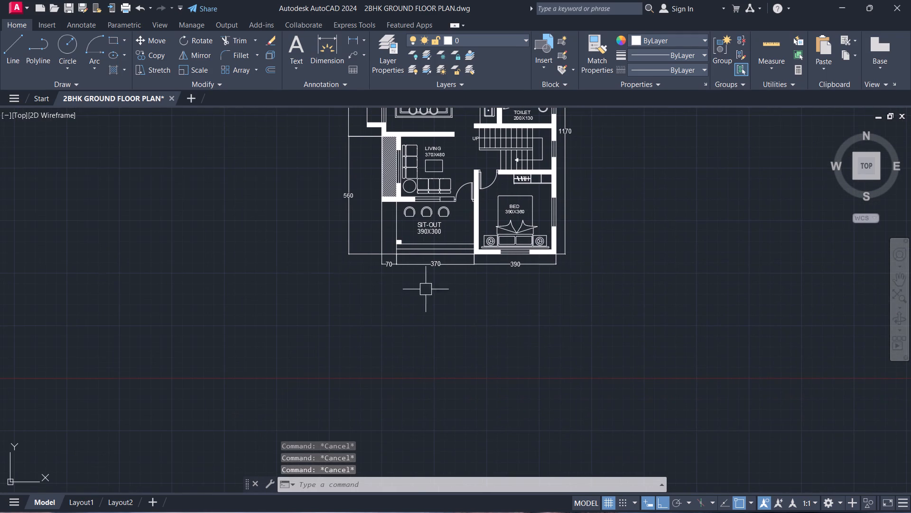
{"action": "type", "text": "T"}
{"action": "key", "text": "space"}
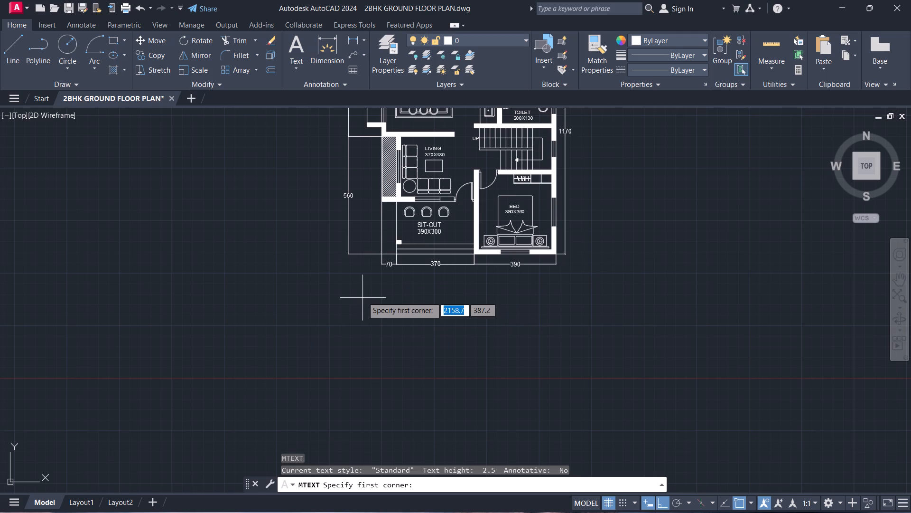
{"action": "left_click", "coordinate": [362, 296]}
{"action": "left_click", "coordinate": [401, 292]}
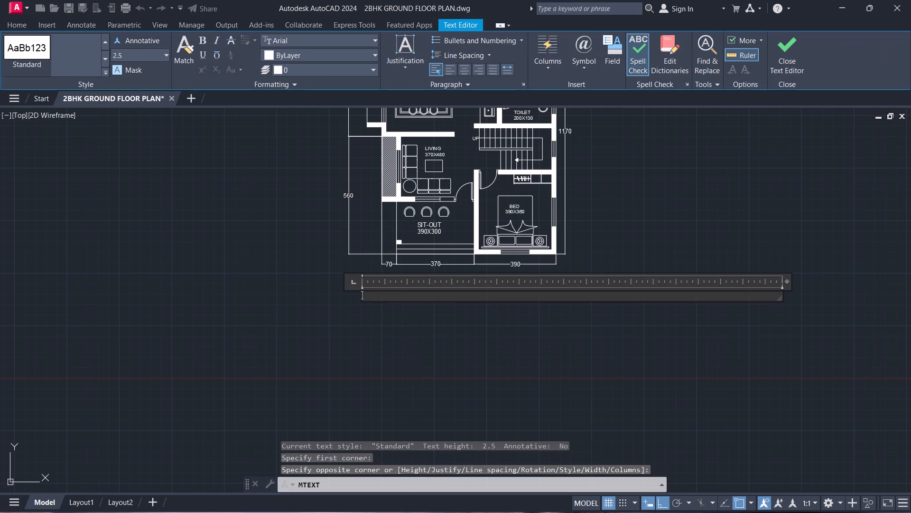
{"action": "key", "text": "shift+g"}
{"action": "key", "text": "BackSpace"}
{"action": "type", "text": "GROUNG FLOOR"}
{"action": "key", "text": "space"}
{"action": "type", "text": "PLAN"}
{"action": "key", "text": "space"}
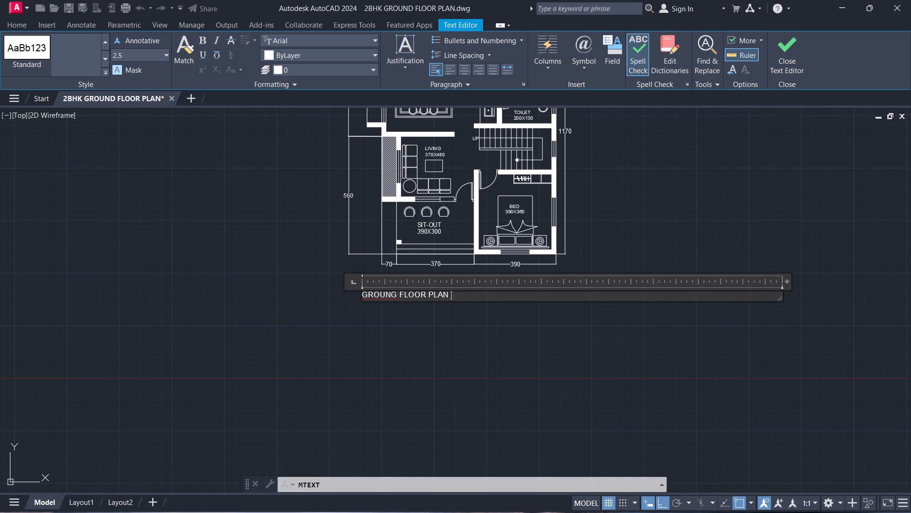
Underline the entire title text and set its height to 30.
{"action": "key", "text": "ctrl+a"}
{"action": "key", "text": "ctrl+u"}
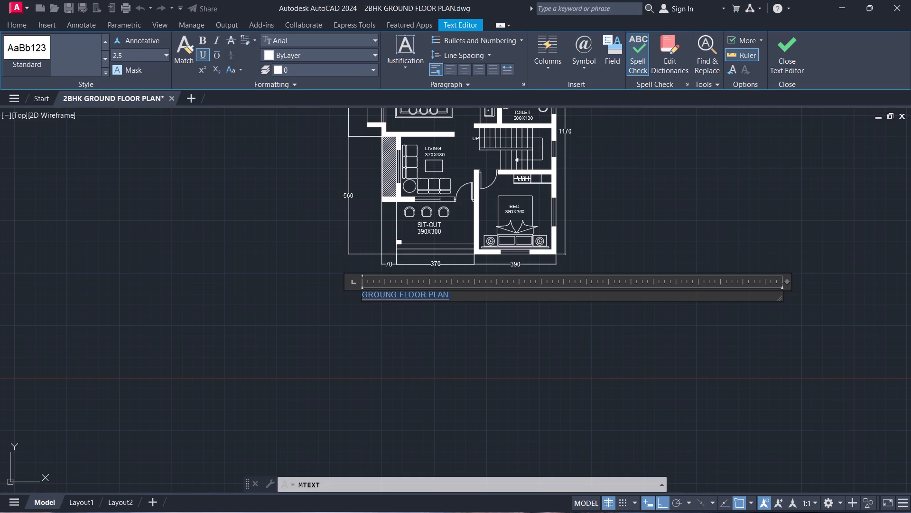
{"action": "left_click", "coordinate": [135, 53]}
{"action": "type", "text": "30"}
{"action": "key", "text": "Return"}
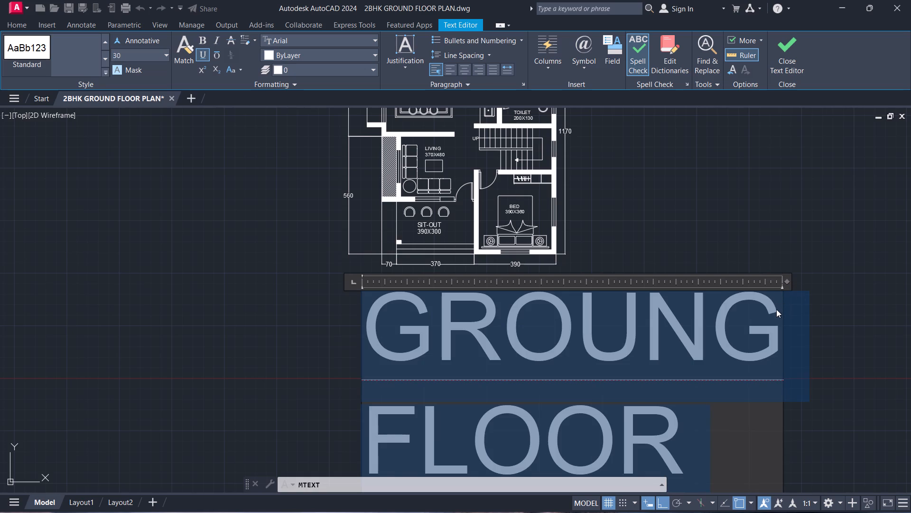
Widen the plan title's text frame so the whole title fits on one line.
{"action": "left_click_drag", "start_coordinate": [782, 294], "coordinate": [910, 276]}
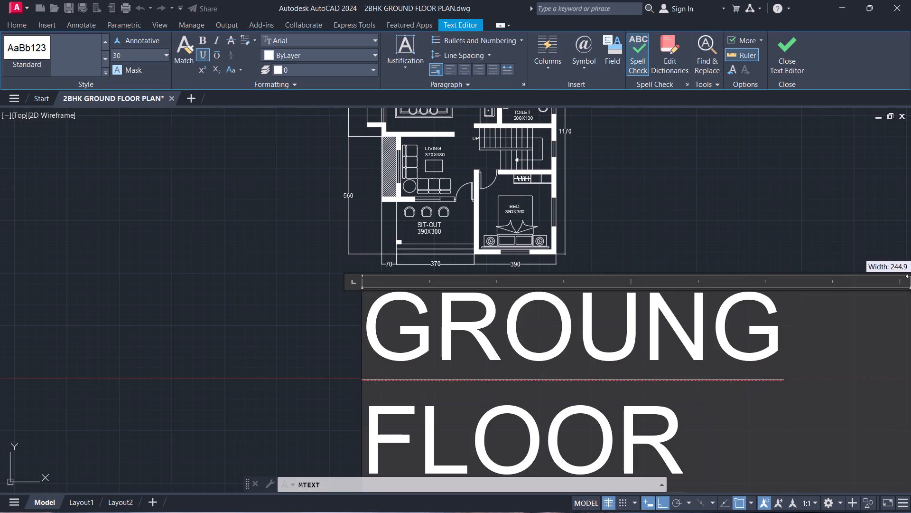
{"action": "left_click_drag", "start_coordinate": [910, 276], "coordinate": [910, 272]}
{"action": "middle_click_drag", "start_coordinate": [538, 289], "coordinate": [7, 212]}
{"action": "middle_click_drag", "start_coordinate": [739, 205], "coordinate": [161, 199]}
{"action": "scroll", "coordinate": [736, 204], "scroll_direction": "down", "scroll_amount": 2}
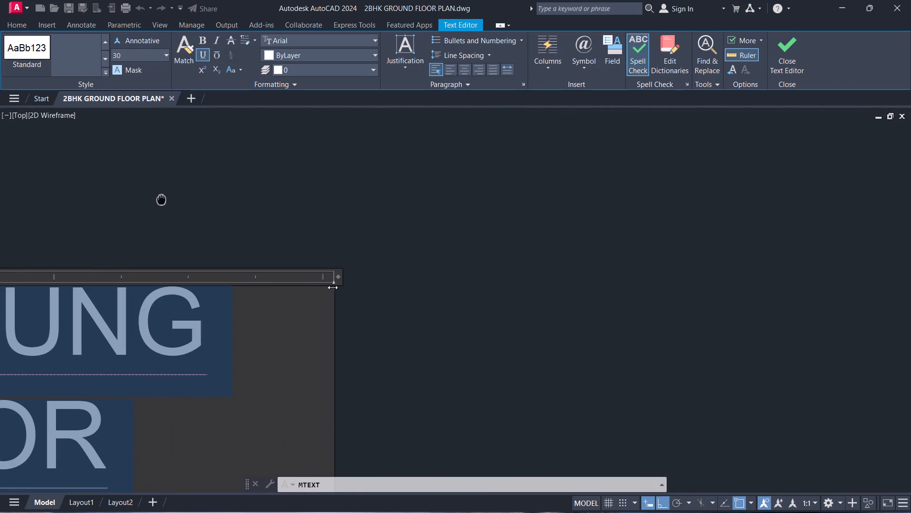
{"action": "left_click", "coordinate": [335, 287]}
{"action": "scroll", "coordinate": [202, 254], "scroll_direction": "down", "scroll_amount": 5}
{"action": "middle_click_drag", "start_coordinate": [205, 258], "coordinate": [435, 207]}
{"action": "scroll", "coordinate": [431, 214], "scroll_direction": "up", "scroll_amount": 4}
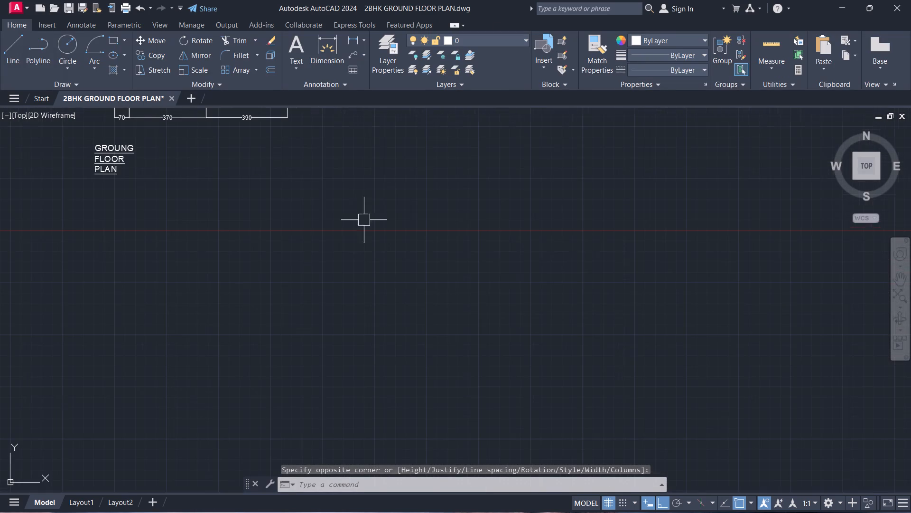
{"action": "double_click", "coordinate": [114, 148]}
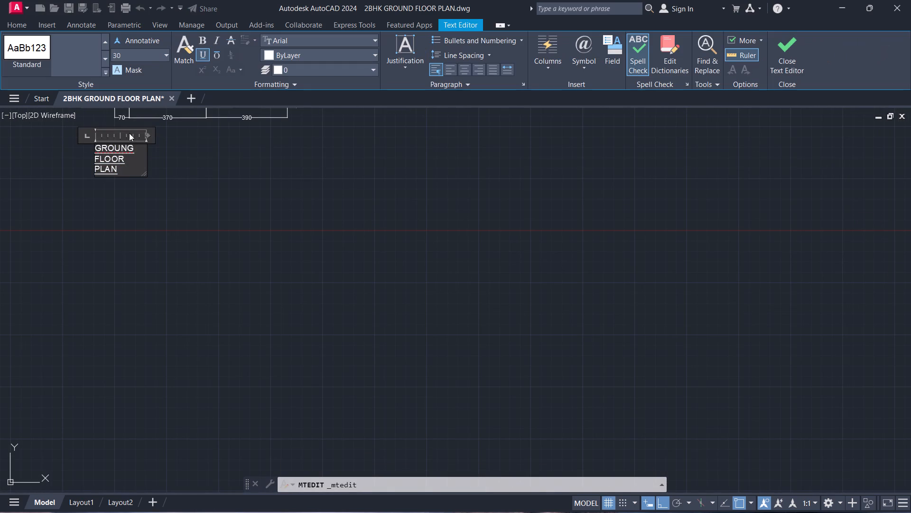
{"action": "left_click_drag", "start_coordinate": [146, 137], "coordinate": [303, 137]}
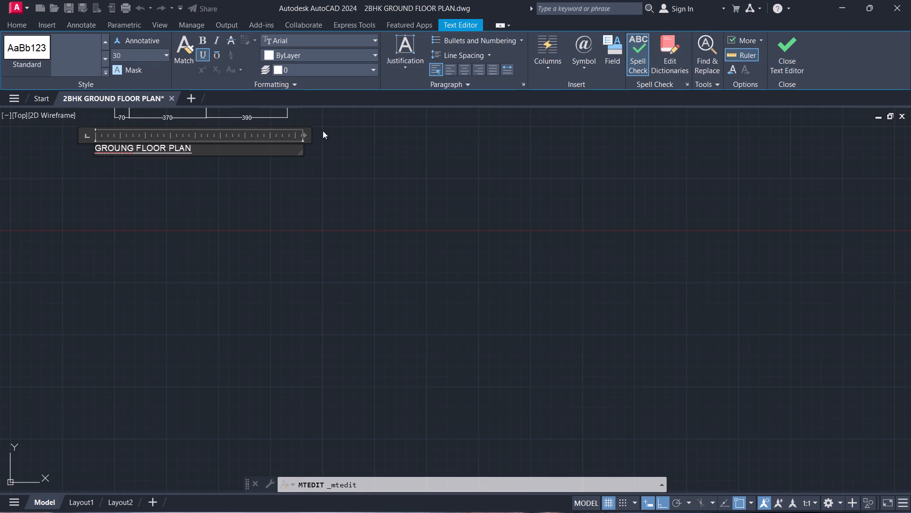
{"action": "left_click", "coordinate": [342, 126]}
Examine the whole ground floor plan with its outer dimensions and the title beneath it.
{"action": "scroll", "coordinate": [209, 172], "scroll_direction": "down", "scroll_amount": 1}
{"action": "middle_click_drag", "start_coordinate": [213, 176], "coordinate": [304, 260]}
{"action": "scroll", "coordinate": [278, 270], "scroll_direction": "up", "scroll_amount": 1}
{"action": "middle_click_drag", "start_coordinate": [273, 262], "coordinate": [274, 262]}
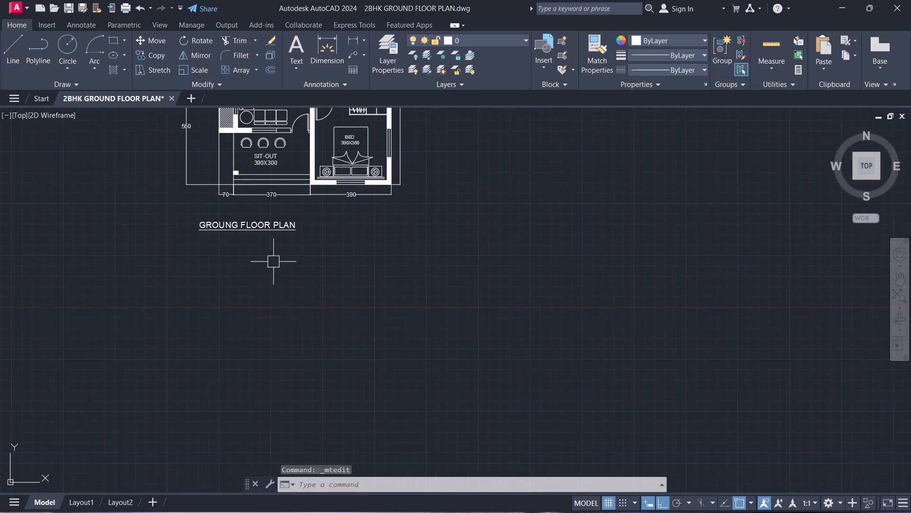
{"action": "middle_click_drag", "start_coordinate": [274, 262], "coordinate": [390, 363]}
{"action": "scroll", "coordinate": [420, 349], "scroll_direction": "down", "scroll_amount": 2}
{"action": "scroll", "coordinate": [462, 304], "scroll_direction": "up", "scroll_amount": 3}
{"action": "middle_click_drag", "start_coordinate": [462, 304], "coordinate": [563, 337]}
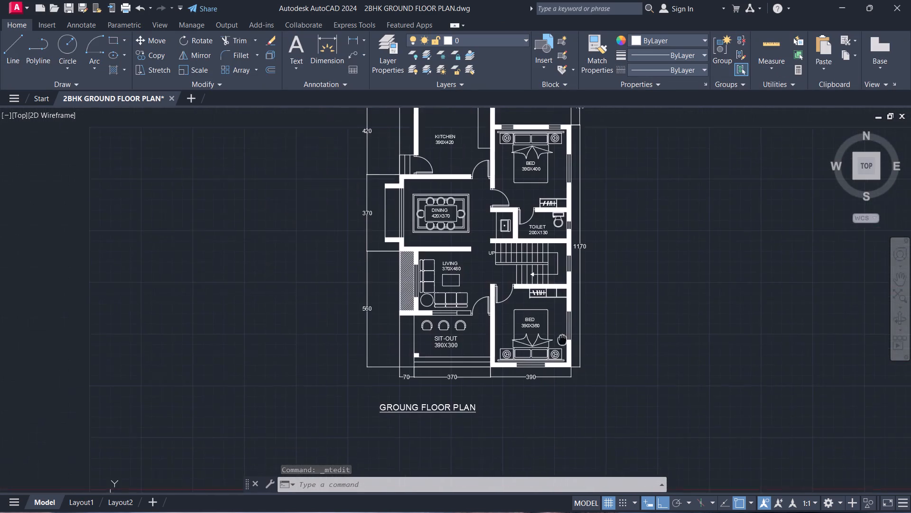
{"action": "middle_click_drag", "start_coordinate": [563, 337], "coordinate": [551, 362]}
{"action": "scroll", "coordinate": [557, 365], "scroll_direction": "down", "scroll_amount": 2}
{"action": "middle_click_drag", "start_coordinate": [541, 355], "coordinate": [491, 277]}
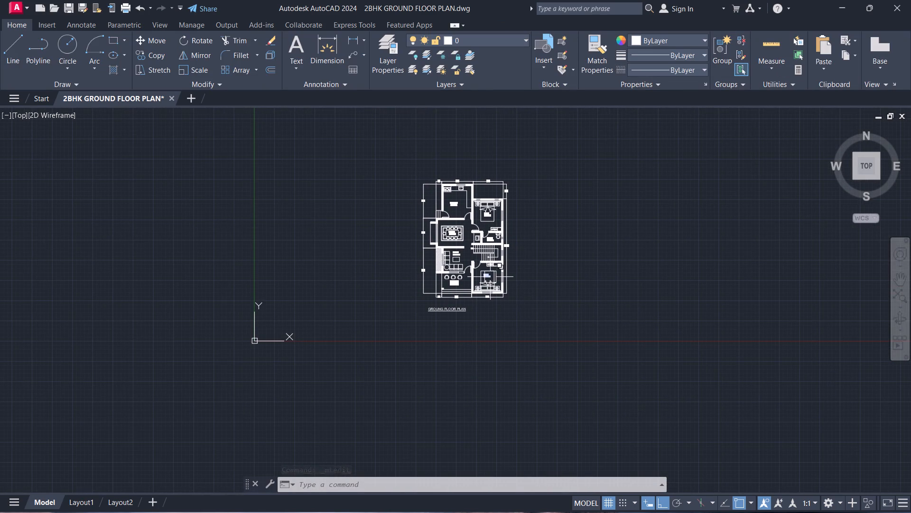
Save the 2BHK ground floor plan drawing.
{"action": "key", "text": "ctrl+s"}
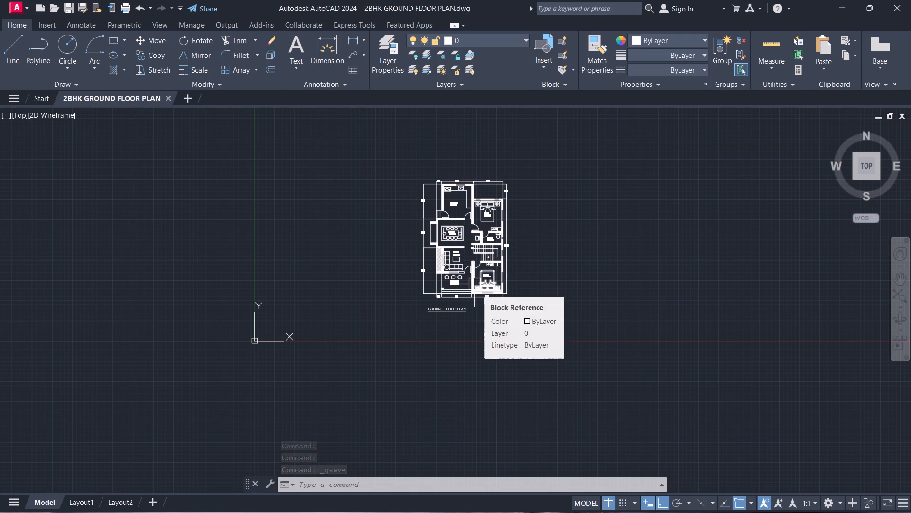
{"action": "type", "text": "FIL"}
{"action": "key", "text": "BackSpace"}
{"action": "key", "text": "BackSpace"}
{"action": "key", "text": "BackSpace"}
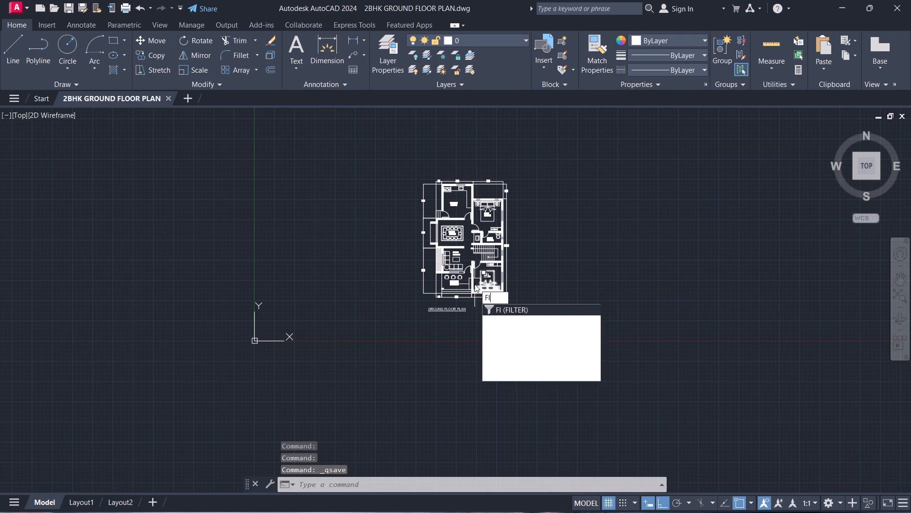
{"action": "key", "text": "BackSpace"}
Switch to the Fuji window.
{"action": "key", "text": "Tab"}
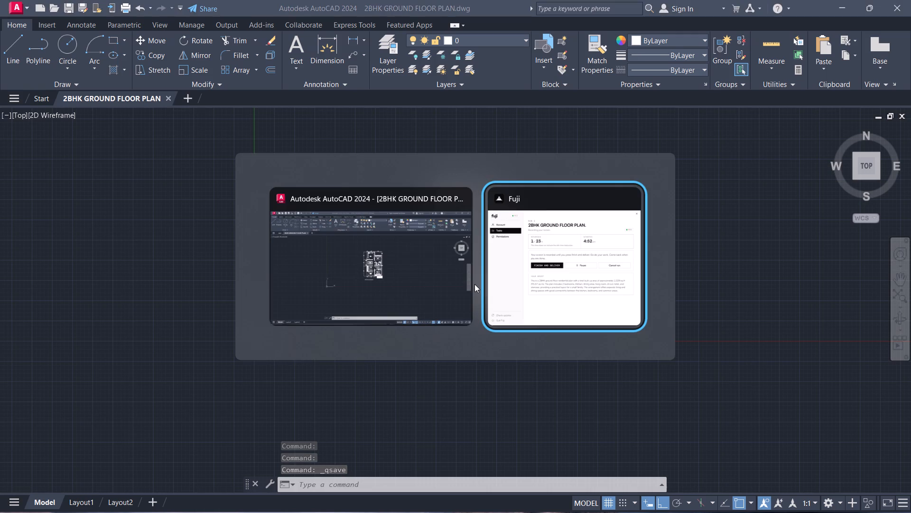
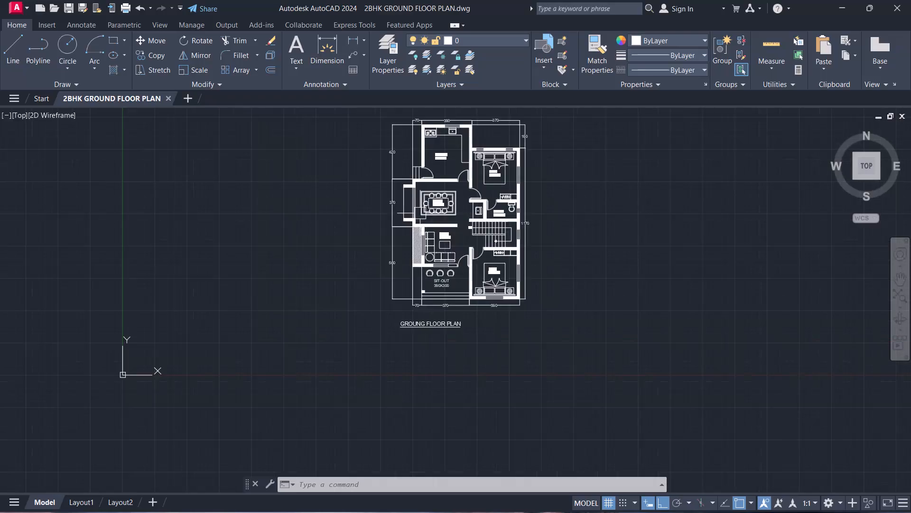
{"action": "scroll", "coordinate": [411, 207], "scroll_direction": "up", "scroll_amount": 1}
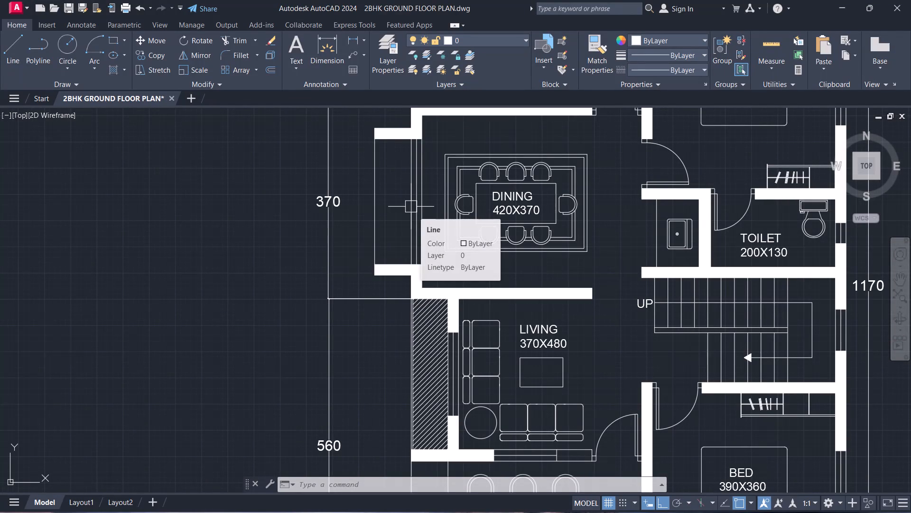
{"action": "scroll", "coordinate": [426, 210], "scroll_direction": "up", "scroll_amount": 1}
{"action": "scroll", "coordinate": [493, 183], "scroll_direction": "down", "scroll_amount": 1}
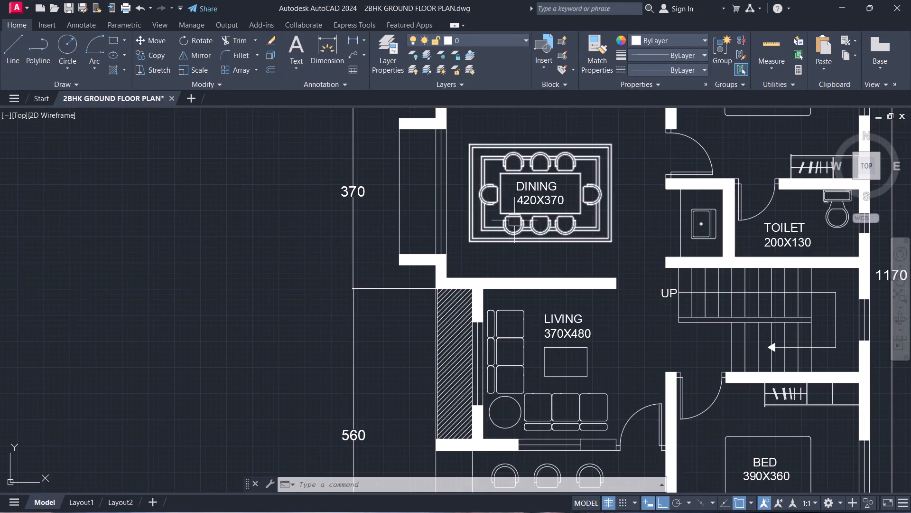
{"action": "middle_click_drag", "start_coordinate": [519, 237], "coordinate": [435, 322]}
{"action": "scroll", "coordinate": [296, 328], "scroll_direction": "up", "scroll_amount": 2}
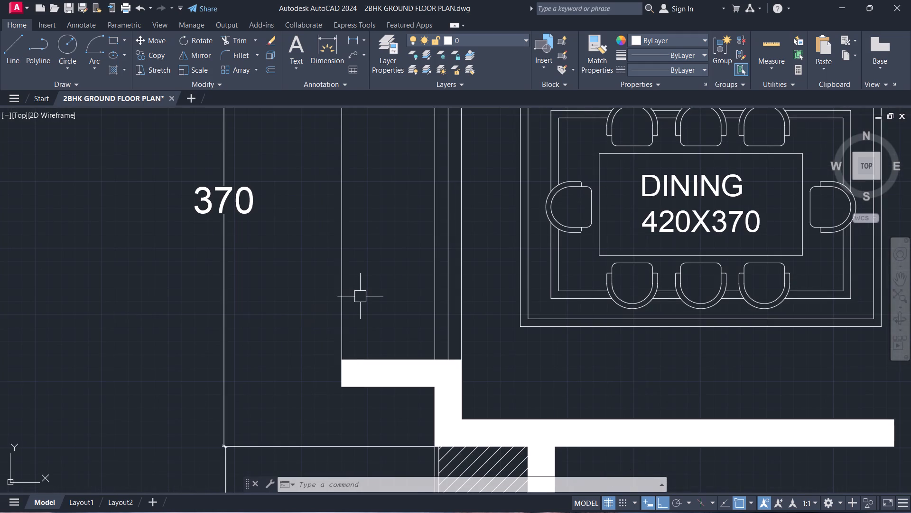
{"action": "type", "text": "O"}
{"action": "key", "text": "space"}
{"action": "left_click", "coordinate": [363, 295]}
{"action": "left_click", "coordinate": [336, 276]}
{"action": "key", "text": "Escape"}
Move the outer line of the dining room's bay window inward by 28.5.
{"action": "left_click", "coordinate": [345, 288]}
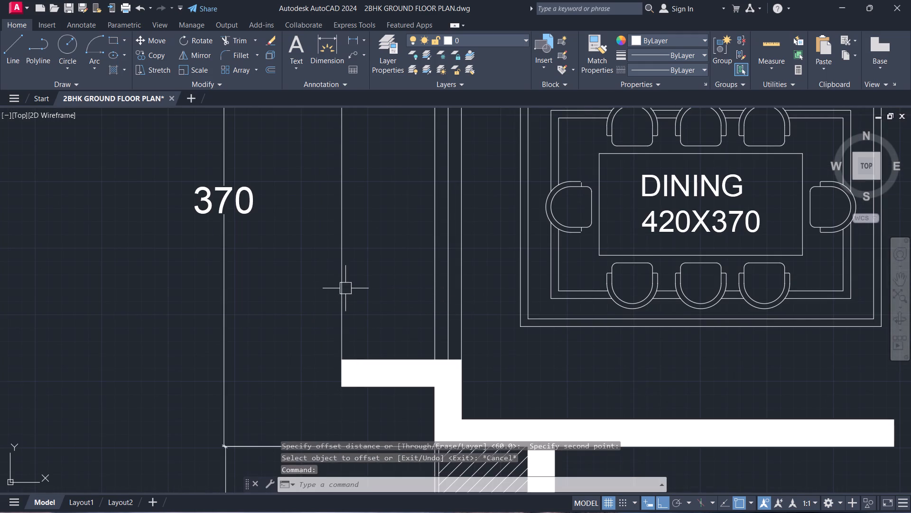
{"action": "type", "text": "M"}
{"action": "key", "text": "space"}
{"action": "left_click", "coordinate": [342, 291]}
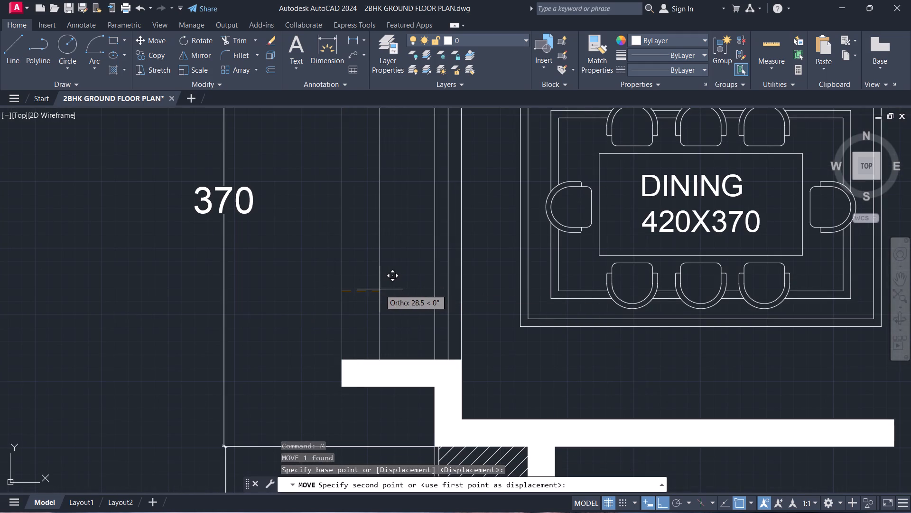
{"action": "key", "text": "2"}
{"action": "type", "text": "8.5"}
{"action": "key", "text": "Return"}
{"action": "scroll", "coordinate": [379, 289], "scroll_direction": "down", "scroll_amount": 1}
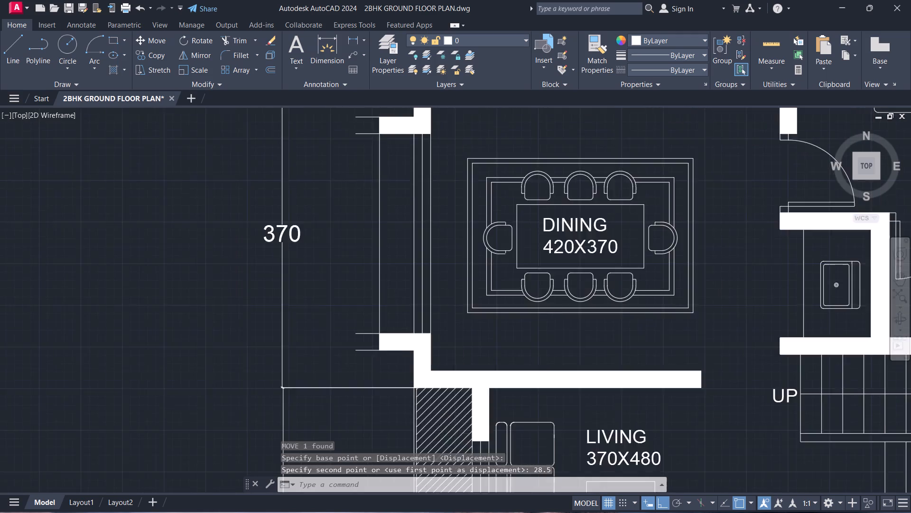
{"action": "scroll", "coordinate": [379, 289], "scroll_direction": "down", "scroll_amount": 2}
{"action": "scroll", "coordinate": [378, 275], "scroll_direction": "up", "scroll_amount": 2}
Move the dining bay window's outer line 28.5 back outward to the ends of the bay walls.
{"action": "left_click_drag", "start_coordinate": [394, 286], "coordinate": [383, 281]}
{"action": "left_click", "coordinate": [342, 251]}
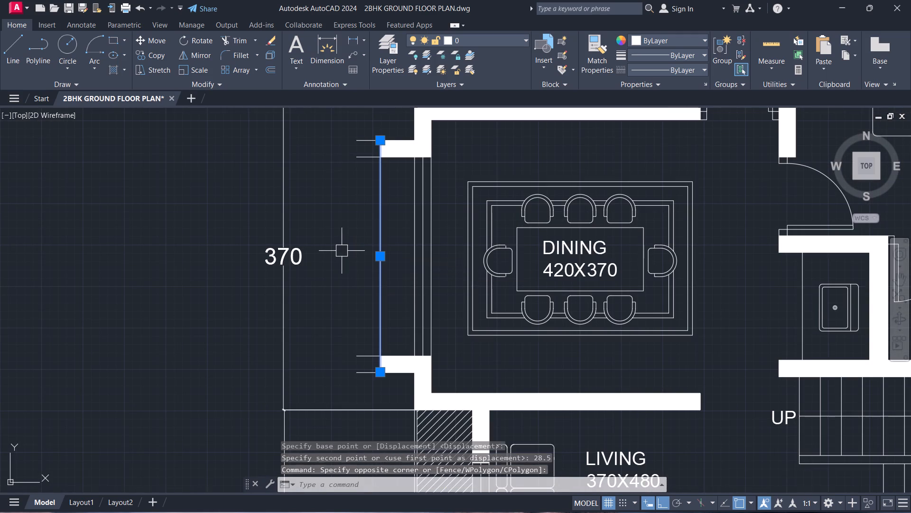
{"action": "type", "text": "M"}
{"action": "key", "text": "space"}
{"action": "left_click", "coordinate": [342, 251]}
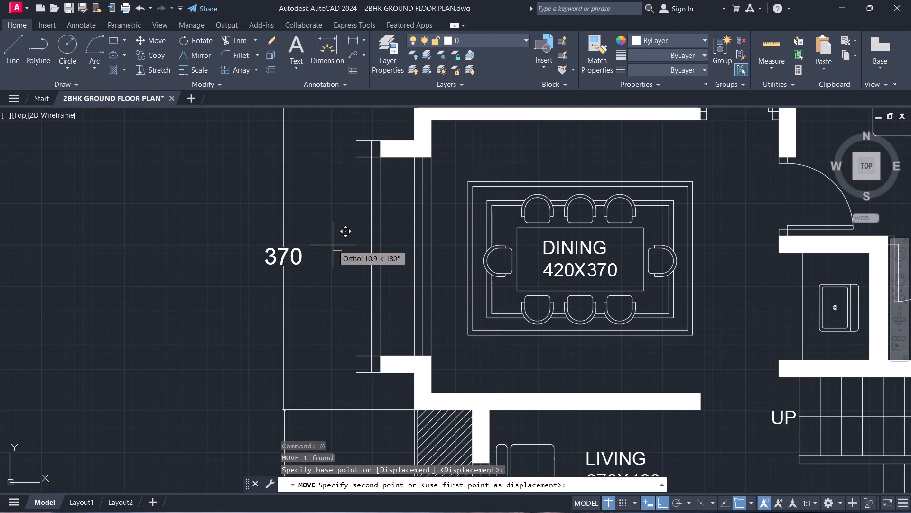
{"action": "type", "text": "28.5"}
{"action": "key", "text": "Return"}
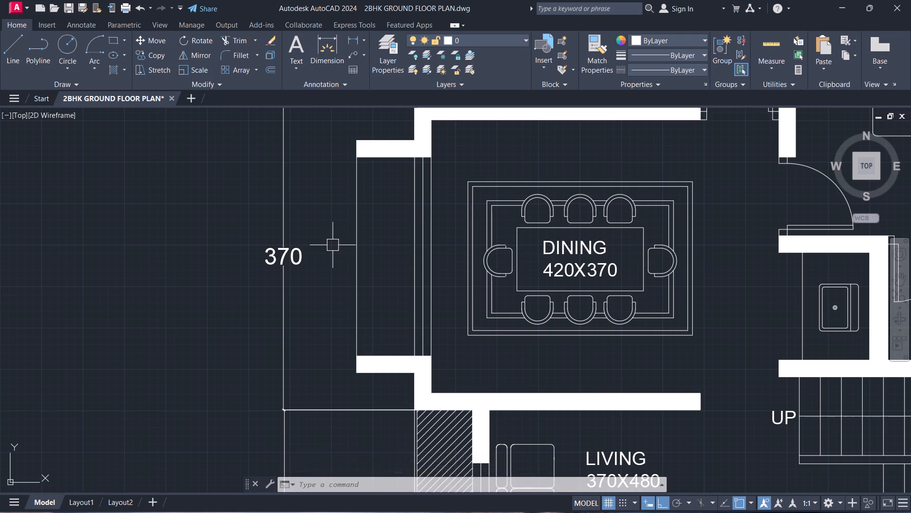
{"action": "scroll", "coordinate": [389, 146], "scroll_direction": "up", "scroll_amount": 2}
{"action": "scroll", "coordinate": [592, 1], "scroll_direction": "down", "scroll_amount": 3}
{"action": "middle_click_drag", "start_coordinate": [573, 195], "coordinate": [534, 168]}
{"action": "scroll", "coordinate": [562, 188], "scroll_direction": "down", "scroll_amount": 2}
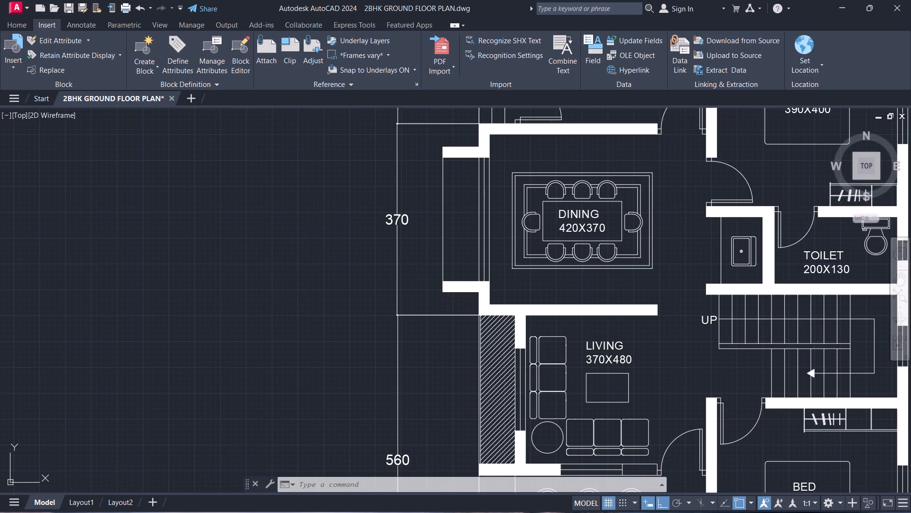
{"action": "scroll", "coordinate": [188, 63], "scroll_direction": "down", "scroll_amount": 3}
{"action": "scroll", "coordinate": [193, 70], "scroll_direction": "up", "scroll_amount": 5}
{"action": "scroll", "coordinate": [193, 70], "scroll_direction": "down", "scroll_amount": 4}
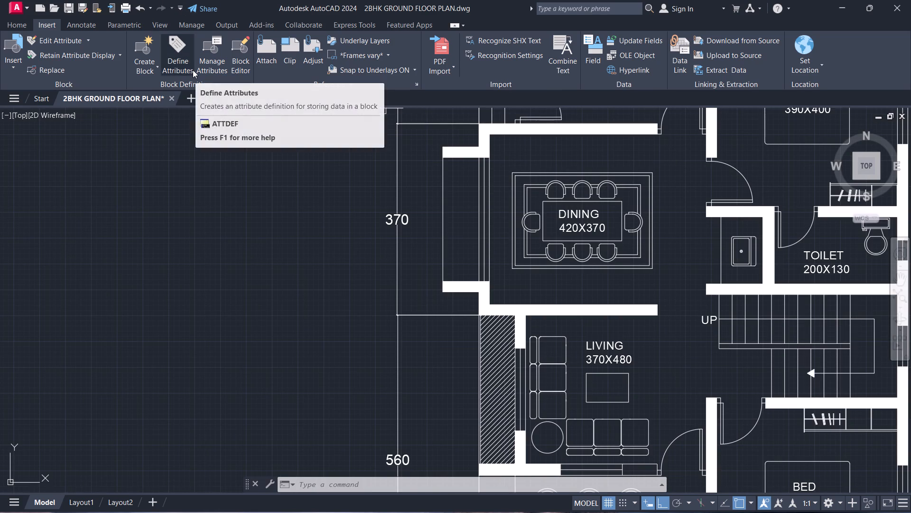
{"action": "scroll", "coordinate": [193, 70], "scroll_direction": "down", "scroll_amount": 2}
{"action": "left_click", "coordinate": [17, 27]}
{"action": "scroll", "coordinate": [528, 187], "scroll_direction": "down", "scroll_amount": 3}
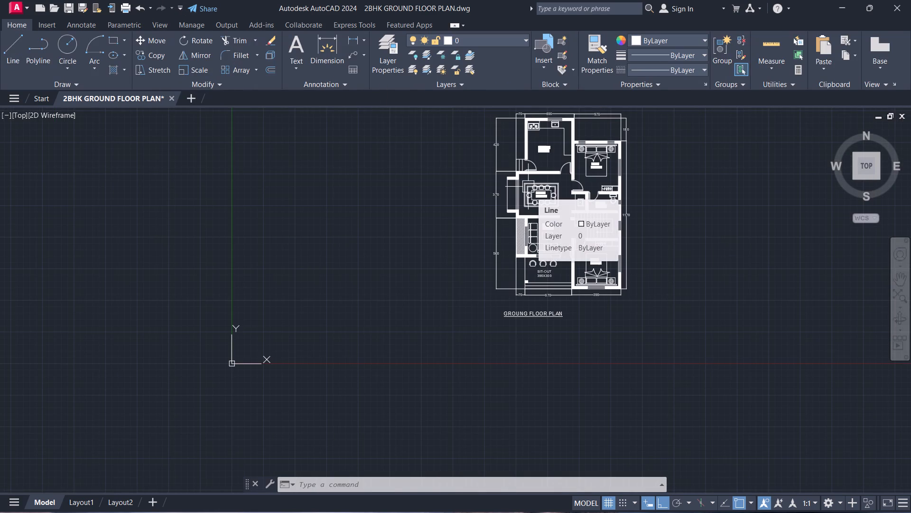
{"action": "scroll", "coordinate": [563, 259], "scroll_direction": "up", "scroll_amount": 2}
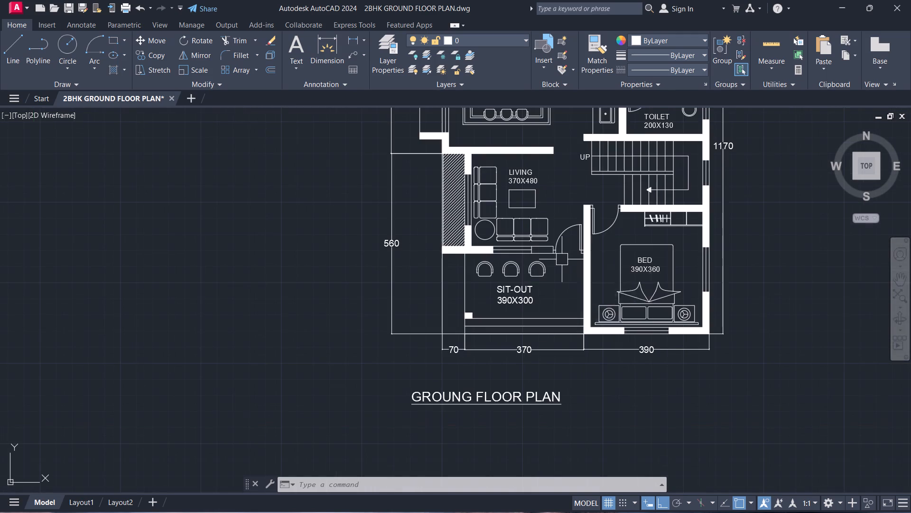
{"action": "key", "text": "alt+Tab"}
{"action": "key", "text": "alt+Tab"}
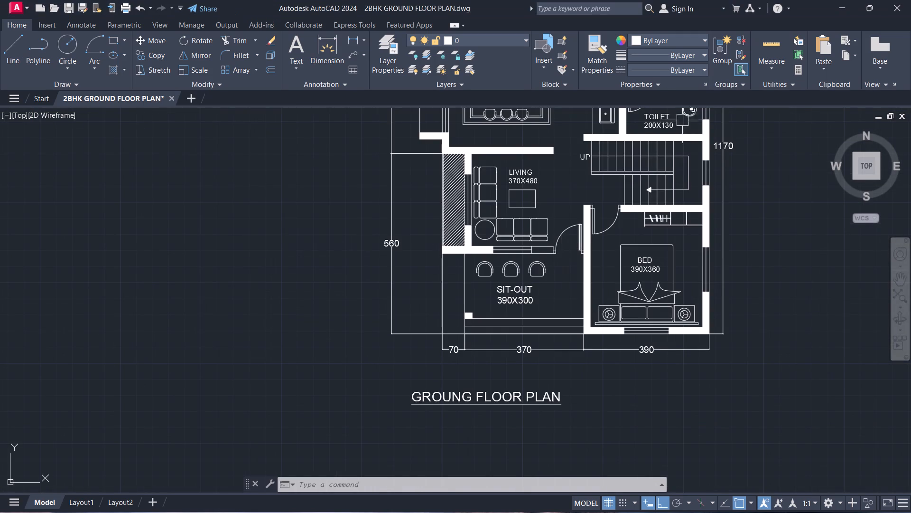
Shorten the 180 dimension's upper extension line so it starts in line with the upper bedroom's outer side wall.
{"action": "middle_click_drag", "start_coordinate": [685, 115], "coordinate": [557, 216]}
{"action": "scroll", "coordinate": [565, 237], "scroll_direction": "up", "scroll_amount": 2}
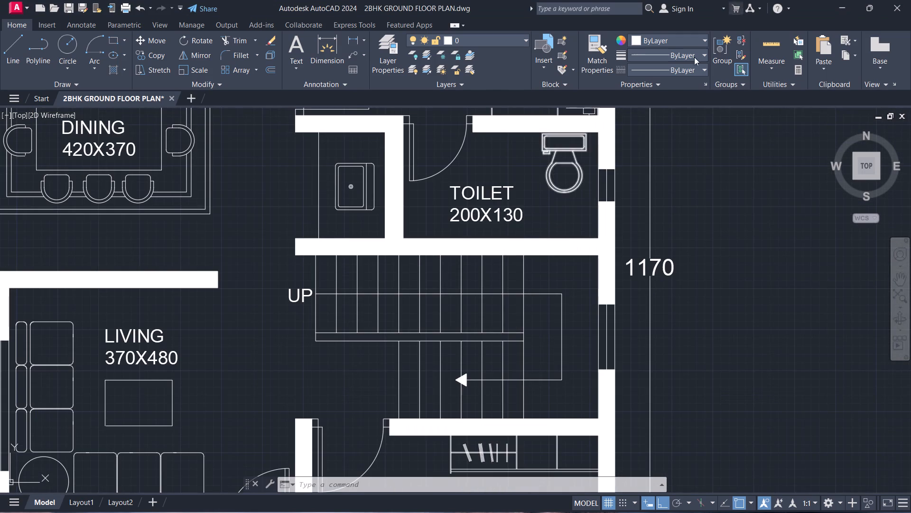
{"action": "scroll", "coordinate": [523, 257], "scroll_direction": "down", "scroll_amount": 2}
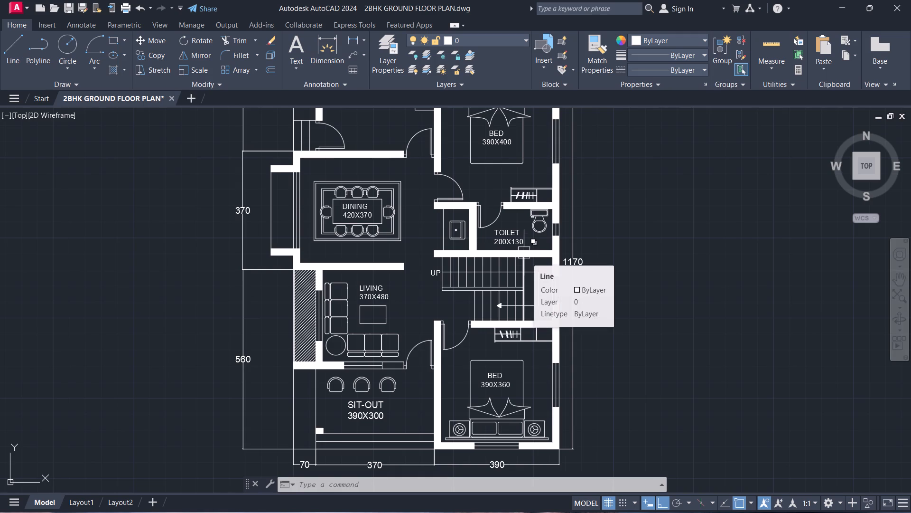
{"action": "middle_click_drag", "start_coordinate": [526, 246], "coordinate": [501, 229]}
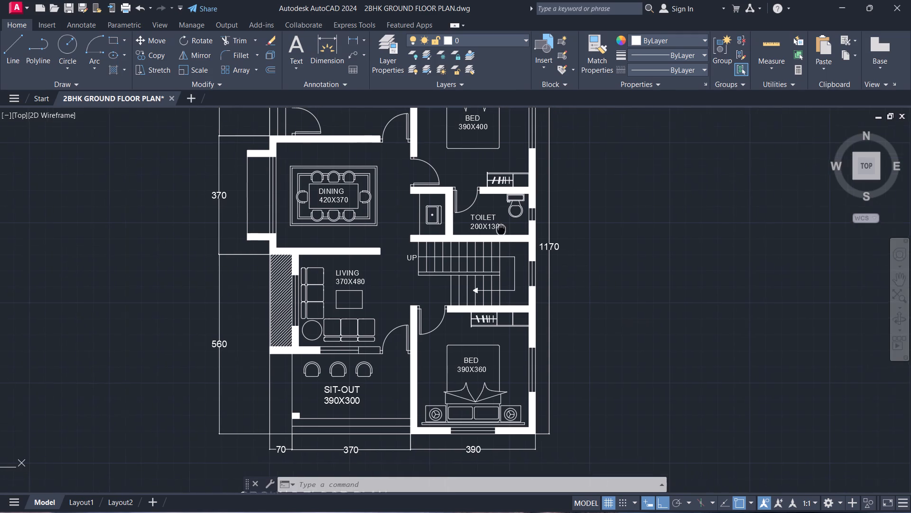
{"action": "middle_click_drag", "start_coordinate": [501, 229], "coordinate": [476, 364]}
{"action": "scroll", "coordinate": [481, 230], "scroll_direction": "up", "scroll_amount": 1}
{"action": "middle_click_drag", "start_coordinate": [481, 230], "coordinate": [538, 318]}
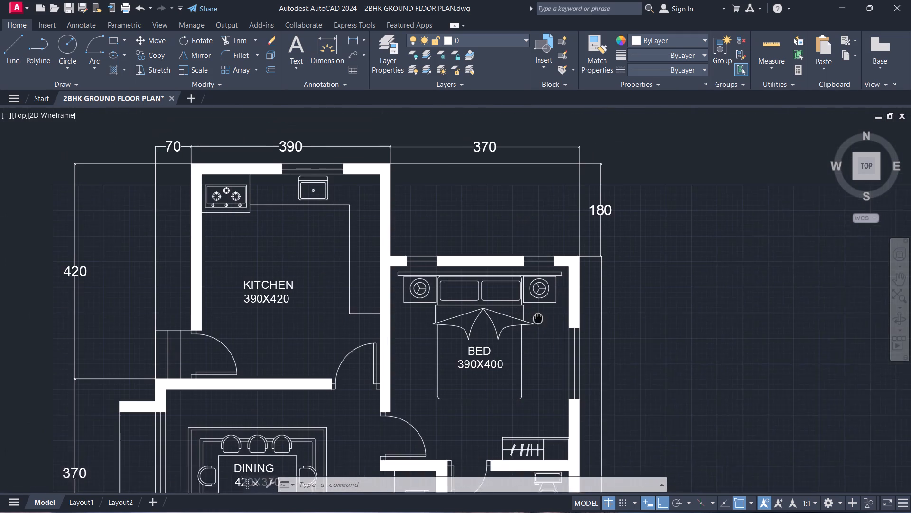
{"action": "middle_click_drag", "start_coordinate": [538, 318], "coordinate": [540, 335]}
{"action": "scroll", "coordinate": [514, 181], "scroll_direction": "up", "scroll_amount": 2}
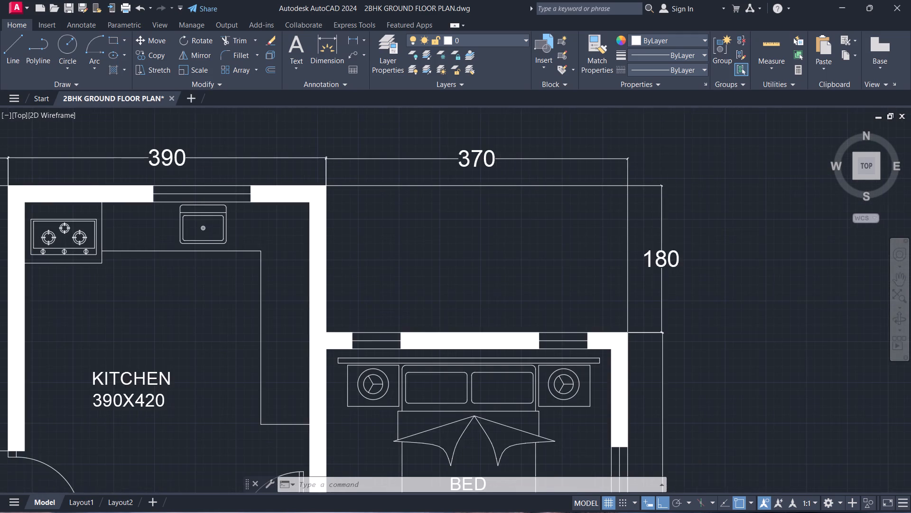
{"action": "left_click", "coordinate": [501, 177]}
{"action": "left_click", "coordinate": [500, 184]}
{"action": "key", "text": "Escape"}
{"action": "left_click", "coordinate": [442, 191]}
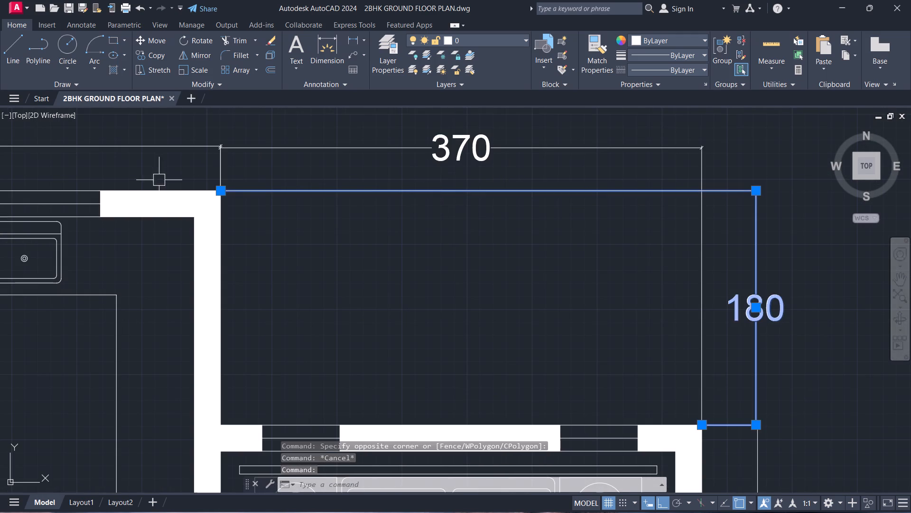
{"action": "left_click", "coordinate": [223, 191]}
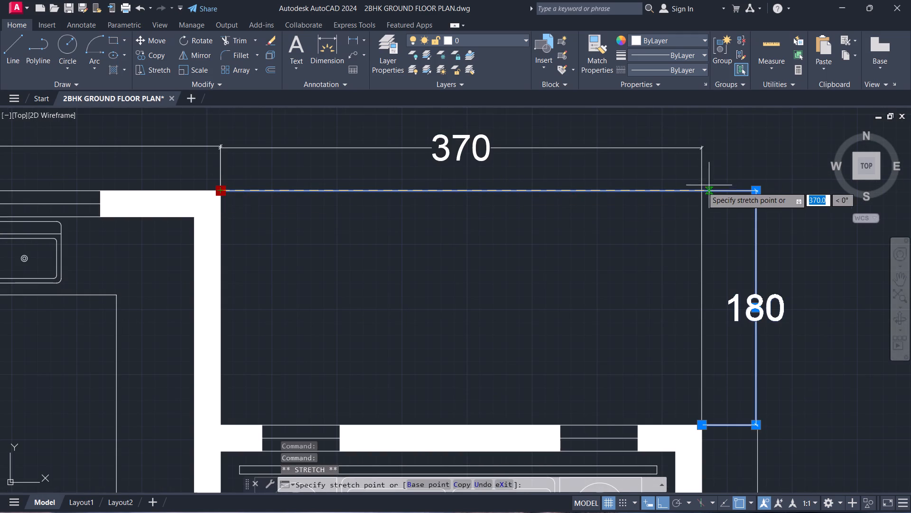
{"action": "left_click", "coordinate": [699, 190]}
{"action": "middle_click_drag", "start_coordinate": [683, 219], "coordinate": [677, 105]}
{"action": "key", "text": "Escape"}
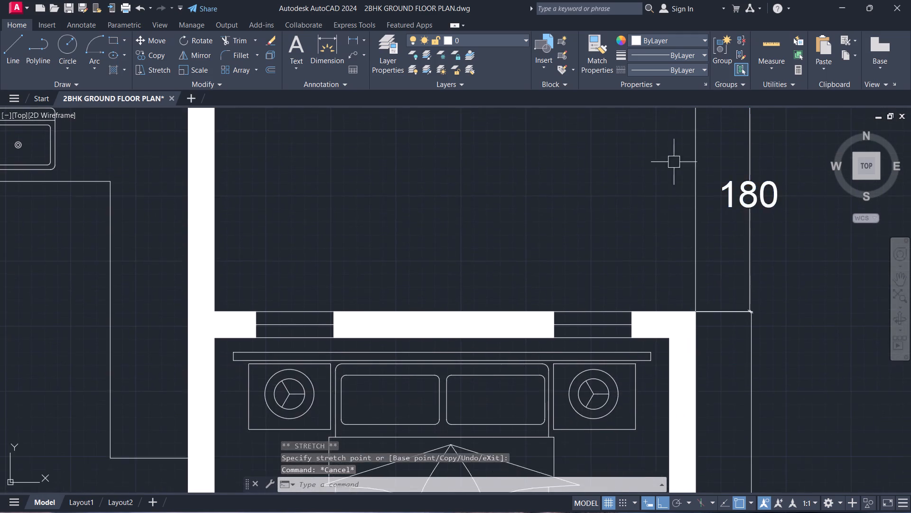
Shorten the extension line of the 370 dimension above the upper bedroom to end level with the 180 dimension's upper extension line.
{"action": "scroll", "coordinate": [665, 211], "scroll_direction": "down", "scroll_amount": 2}
{"action": "middle_click_drag", "start_coordinate": [665, 213], "coordinate": [702, 274]}
{"action": "scroll", "coordinate": [702, 274], "scroll_direction": "up", "scroll_amount": 2}
{"action": "left_click", "coordinate": [732, 298]}
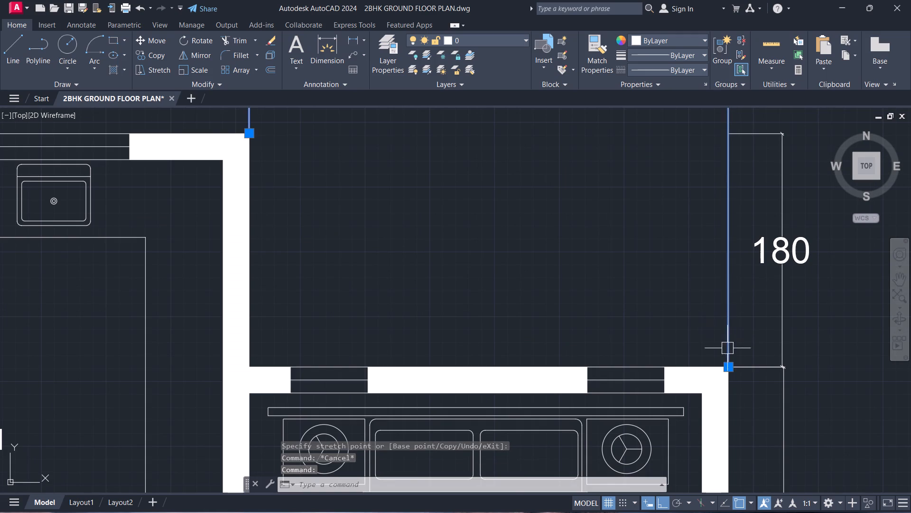
{"action": "left_click_drag", "start_coordinate": [726, 371], "coordinate": [721, 361]}
{"action": "middle_click_drag", "start_coordinate": [711, 232], "coordinate": [722, 375]}
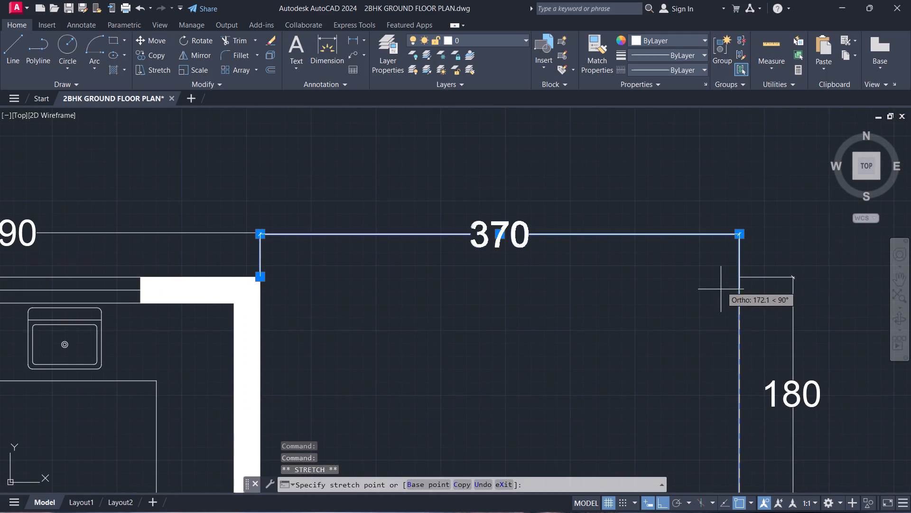
{"action": "left_click", "coordinate": [742, 280]}
{"action": "key", "text": "Escape"}
Shorten the outer extension line of the 70 dimension below the sit-out, bringing its start down from the wall to near the plan's base line.
{"action": "scroll", "coordinate": [731, 340], "scroll_direction": "down", "scroll_amount": 1}
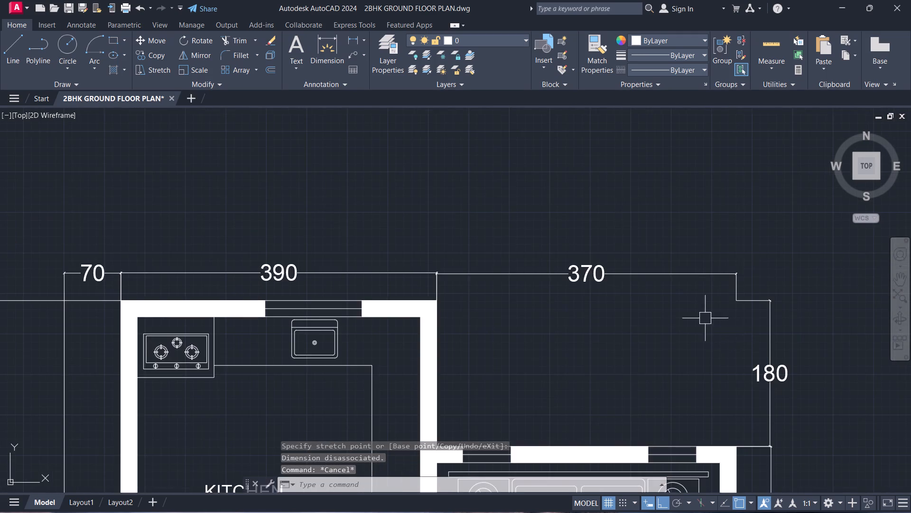
{"action": "middle_click_drag", "start_coordinate": [688, 232], "coordinate": [683, 133]}
{"action": "middle_click_drag", "start_coordinate": [694, 249], "coordinate": [645, 82]}
{"action": "scroll", "coordinate": [745, 211], "scroll_direction": "up", "scroll_amount": 1}
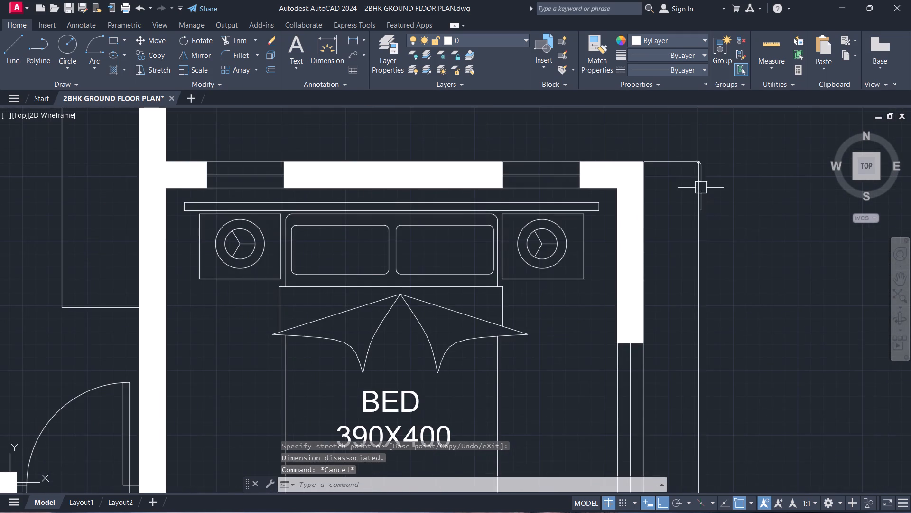
{"action": "middle_click_drag", "start_coordinate": [689, 166], "coordinate": [714, 111]}
{"action": "scroll", "coordinate": [714, 111], "scroll_direction": "down", "scroll_amount": 2}
{"action": "scroll", "coordinate": [700, 294], "scroll_direction": "down", "scroll_amount": 2}
{"action": "middle_click_drag", "start_coordinate": [701, 329], "coordinate": [872, 257]}
{"action": "scroll", "coordinate": [735, 390], "scroll_direction": "up", "scroll_amount": 2}
{"action": "middle_click", "coordinate": [710, 376]}
{"action": "scroll", "coordinate": [686, 346], "scroll_direction": "up", "scroll_amount": 2}
{"action": "left_click", "coordinate": [646, 325]}
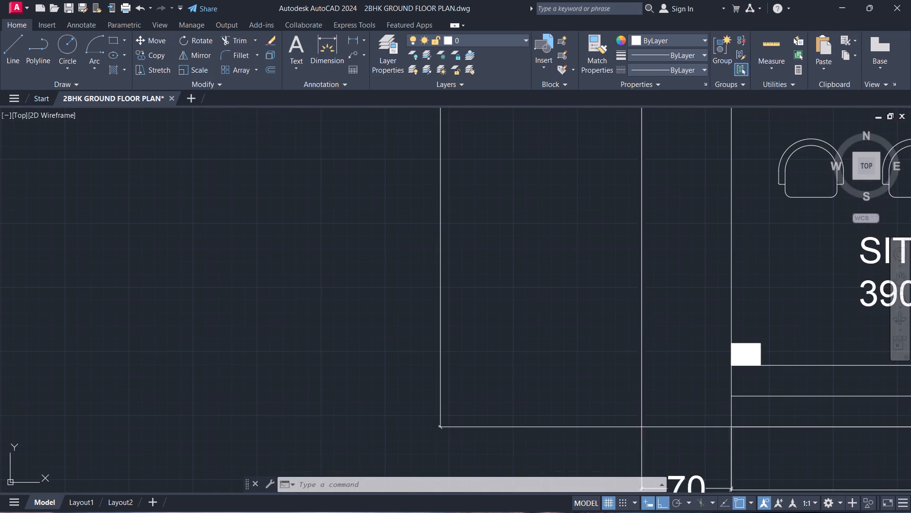
{"action": "scroll", "coordinate": [660, 274], "scroll_direction": "down", "scroll_amount": 2}
{"action": "middle_click_drag", "start_coordinate": [660, 274], "coordinate": [680, 351]}
{"action": "scroll", "coordinate": [669, 322], "scroll_direction": "up", "scroll_amount": 2}
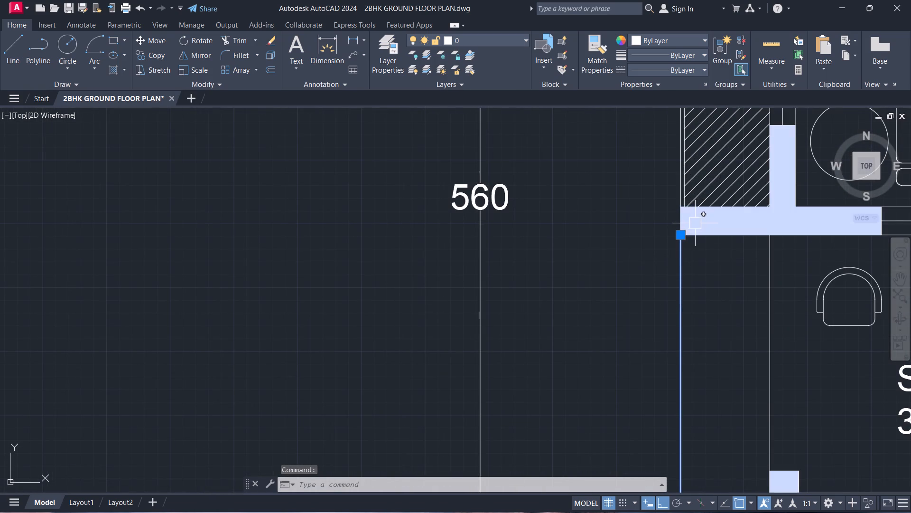
{"action": "left_click", "coordinate": [684, 232]}
{"action": "middle_click_drag", "start_coordinate": [689, 381], "coordinate": [652, 162]}
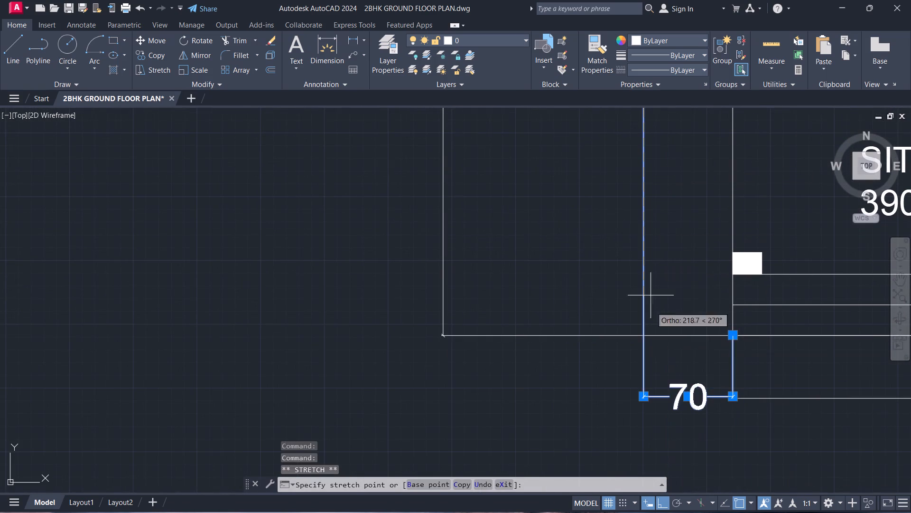
{"action": "left_click", "coordinate": [641, 329]}
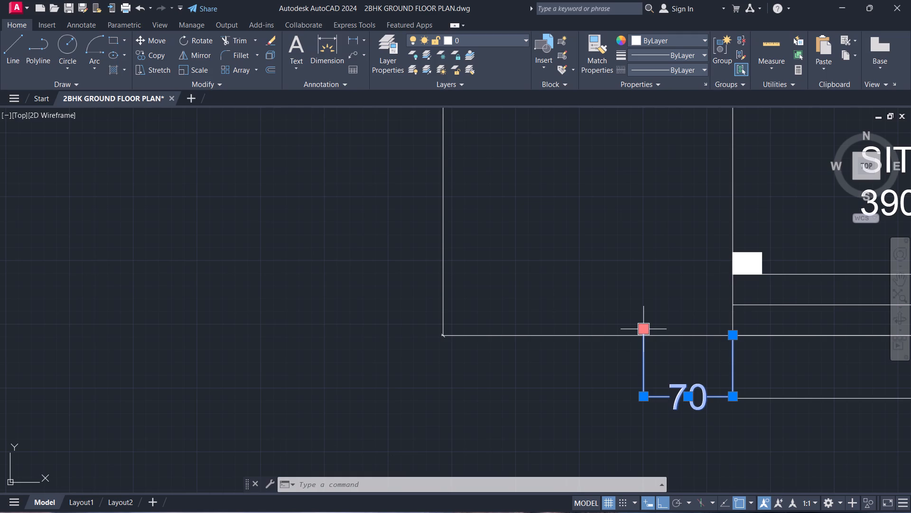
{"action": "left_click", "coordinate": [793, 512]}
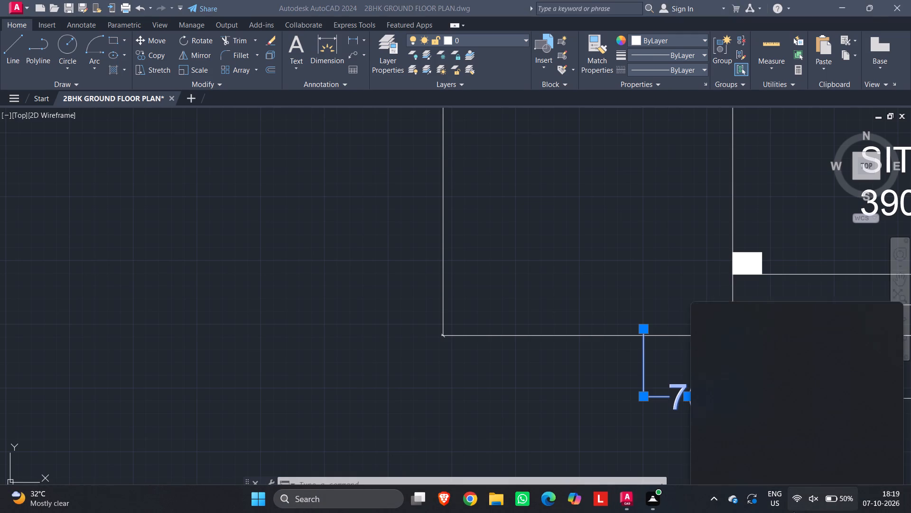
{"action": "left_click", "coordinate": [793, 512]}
Adjust the 70 dimension's outer extension line to start exactly on the plan's base line.
{"action": "scroll", "coordinate": [752, 332], "scroll_direction": "up", "scroll_amount": 2}
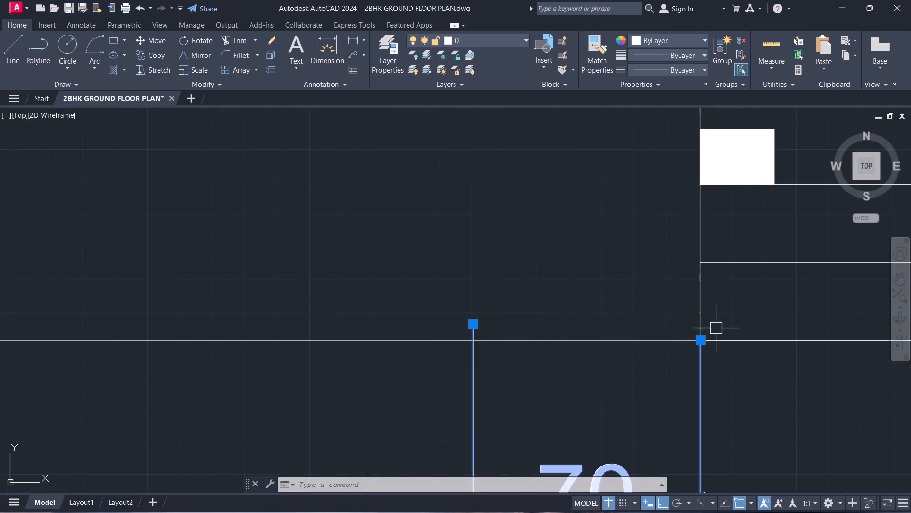
{"action": "left_click", "coordinate": [477, 319]}
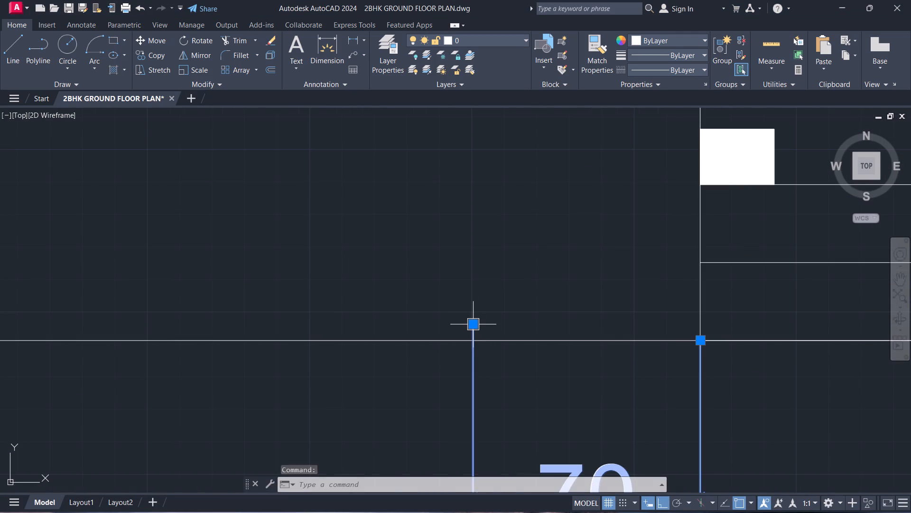
{"action": "left_click", "coordinate": [474, 328]}
{"action": "left_click", "coordinate": [476, 342]}
Shorten the 560 dimension's lower extension line along the plan's base line to end at the 70 dimension's outer extension line.
{"action": "scroll", "coordinate": [454, 275], "scroll_direction": "down", "scroll_amount": 3}
{"action": "middle_click_drag", "start_coordinate": [455, 275], "coordinate": [551, 313]}
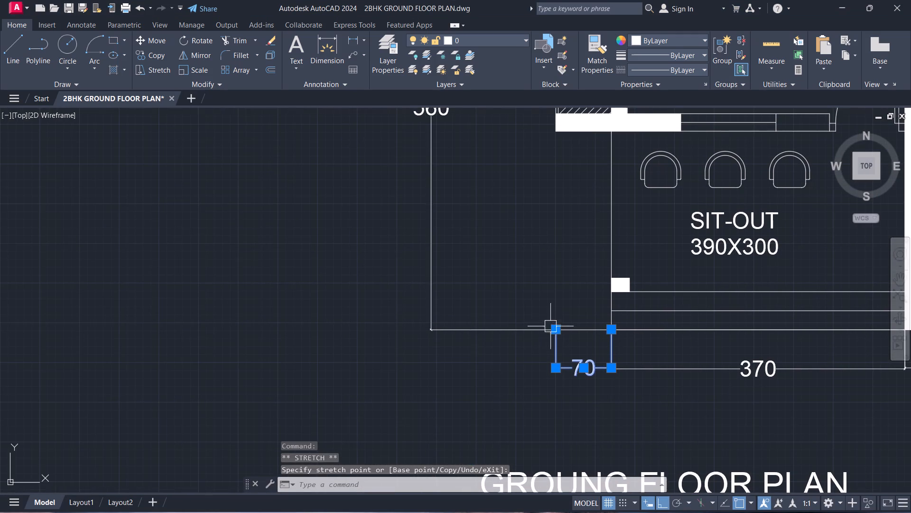
{"action": "left_click", "coordinate": [532, 329]}
{"action": "scroll", "coordinate": [625, 331], "scroll_direction": "down", "scroll_amount": 2}
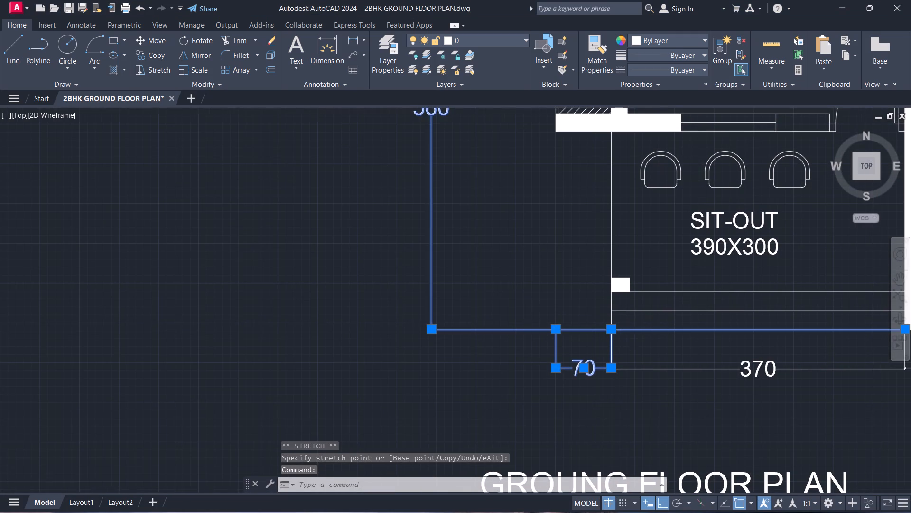
{"action": "middle_click_drag", "start_coordinate": [623, 331], "coordinate": [517, 323]}
{"action": "scroll", "coordinate": [522, 325], "scroll_direction": "up", "scroll_amount": 2}
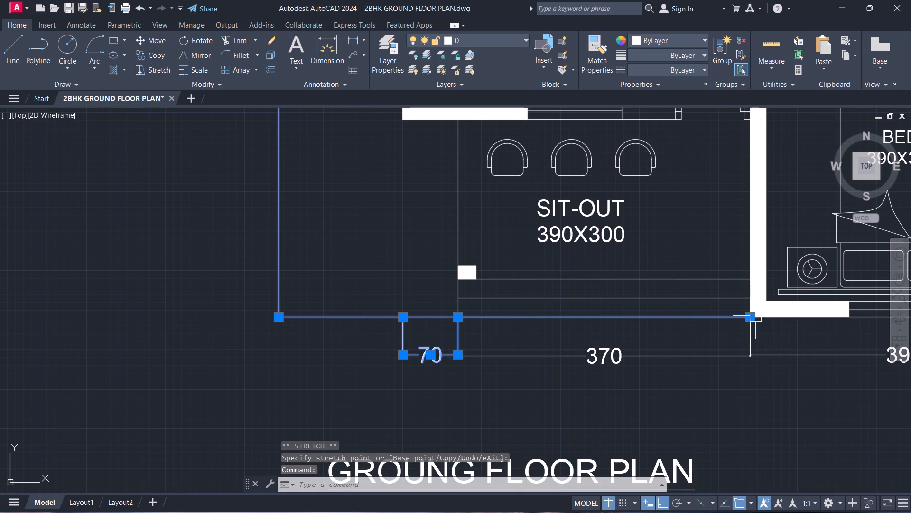
{"action": "left_click", "coordinate": [752, 318]}
{"action": "left_click", "coordinate": [402, 315]}
{"action": "scroll", "coordinate": [402, 316], "scroll_direction": "down", "scroll_amount": 1}
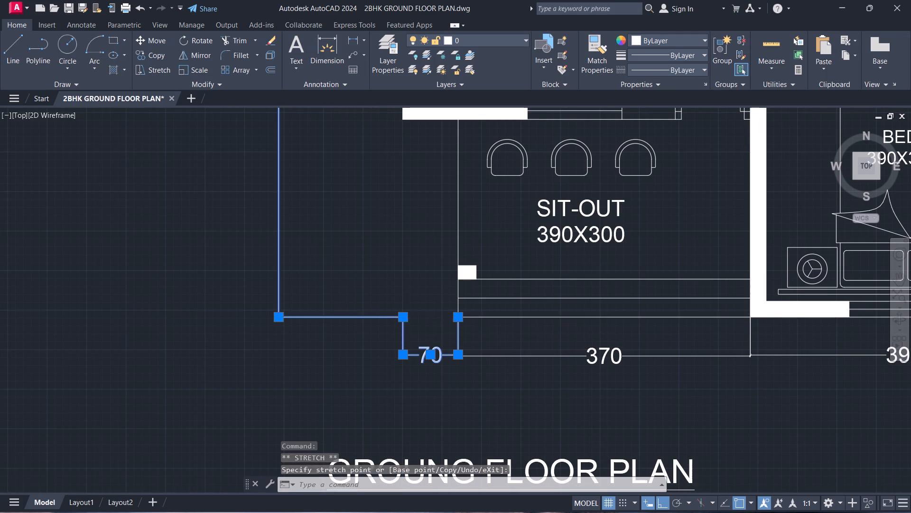
{"action": "scroll", "coordinate": [402, 316], "scroll_direction": "down", "scroll_amount": 1}
{"action": "key", "text": "Escape"}
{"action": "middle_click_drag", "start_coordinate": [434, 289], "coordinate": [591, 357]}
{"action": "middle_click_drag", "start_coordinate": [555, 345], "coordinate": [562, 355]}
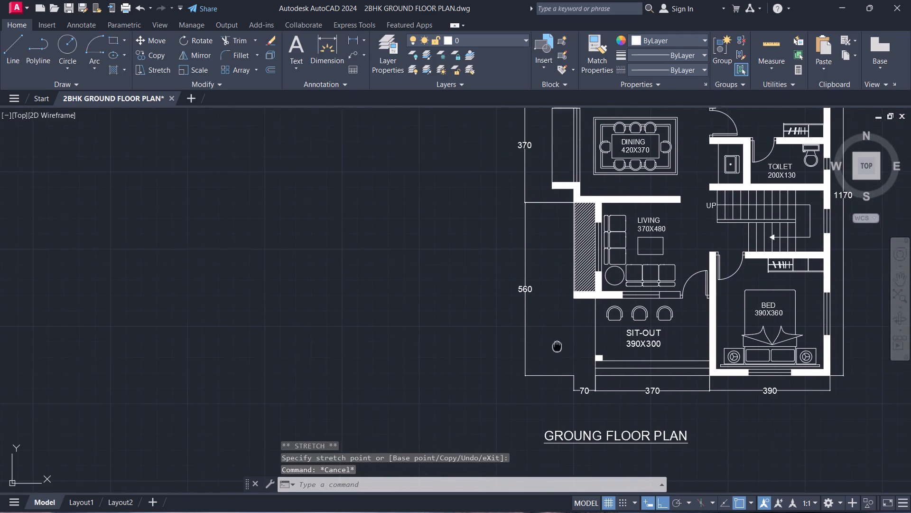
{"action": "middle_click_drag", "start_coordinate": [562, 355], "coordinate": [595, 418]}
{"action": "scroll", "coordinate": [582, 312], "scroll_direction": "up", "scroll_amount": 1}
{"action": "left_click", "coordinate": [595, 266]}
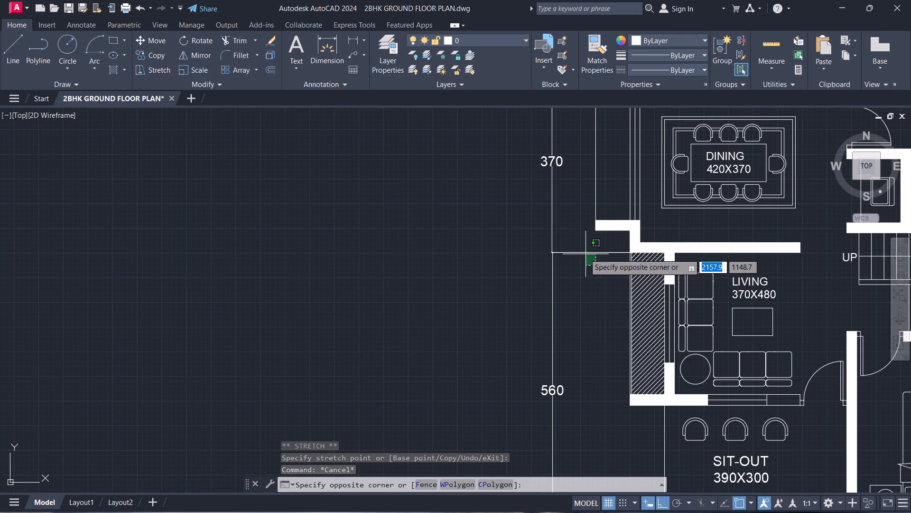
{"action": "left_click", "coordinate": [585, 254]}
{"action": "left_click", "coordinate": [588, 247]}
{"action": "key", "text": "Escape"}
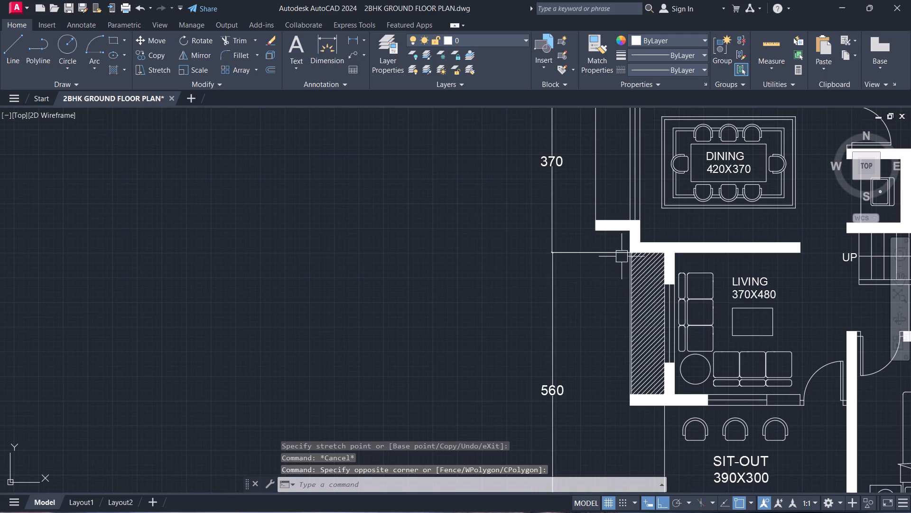
Shorten the upper extension line of the 370 dimension beside the dining room to about half its length.
{"action": "scroll", "coordinate": [622, 256], "scroll_direction": "down", "scroll_amount": 1}
{"action": "middle_click_drag", "start_coordinate": [622, 256], "coordinate": [597, 395]}
{"action": "scroll", "coordinate": [577, 265], "scroll_direction": "up", "scroll_amount": 1}
{"action": "left_click", "coordinate": [575, 285]}
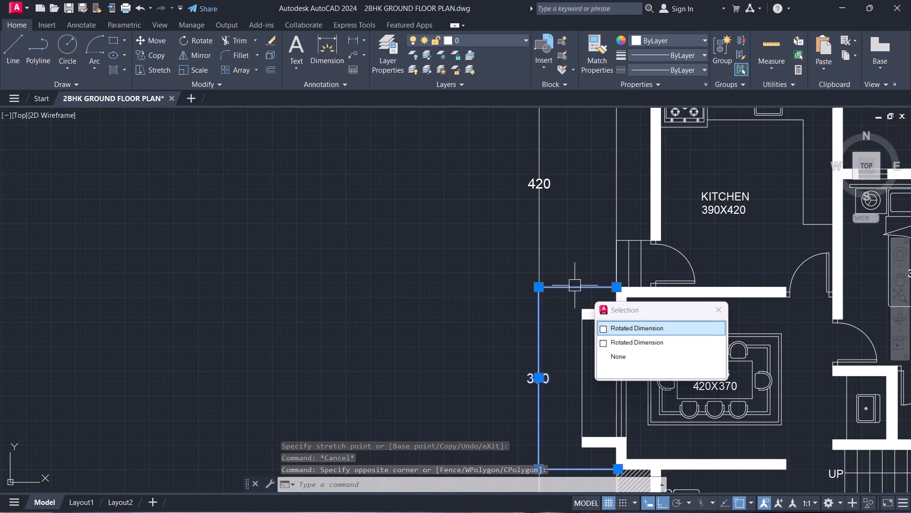
{"action": "left_click", "coordinate": [613, 291]}
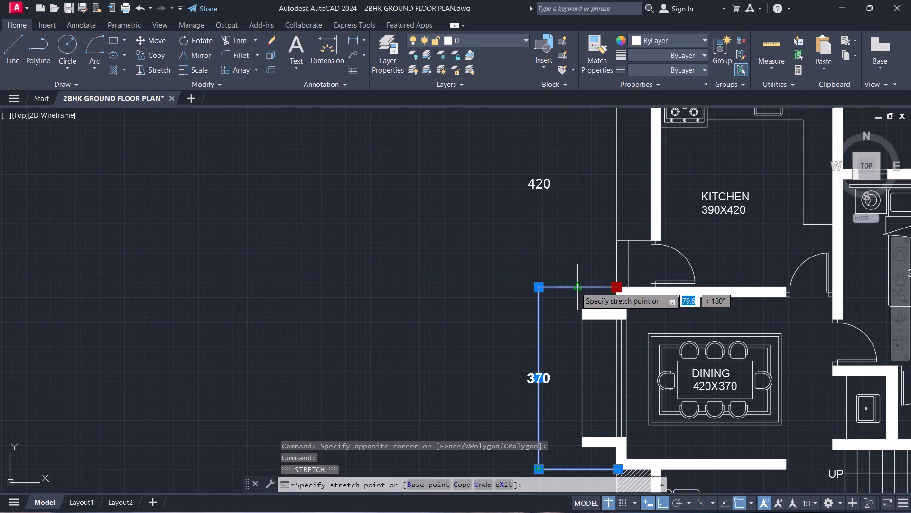
{"action": "left_click", "coordinate": [576, 287]}
{"action": "scroll", "coordinate": [594, 352], "scroll_direction": "down", "scroll_amount": 1}
{"action": "middle_click_drag", "start_coordinate": [591, 352], "coordinate": [547, 245]}
{"action": "key", "text": "Escape"}
Shorten the 420 dimension's lower extension line to match the shortened upper extension line of the adjoining 370 dimension.
{"action": "scroll", "coordinate": [543, 213], "scroll_direction": "up", "scroll_amount": 3}
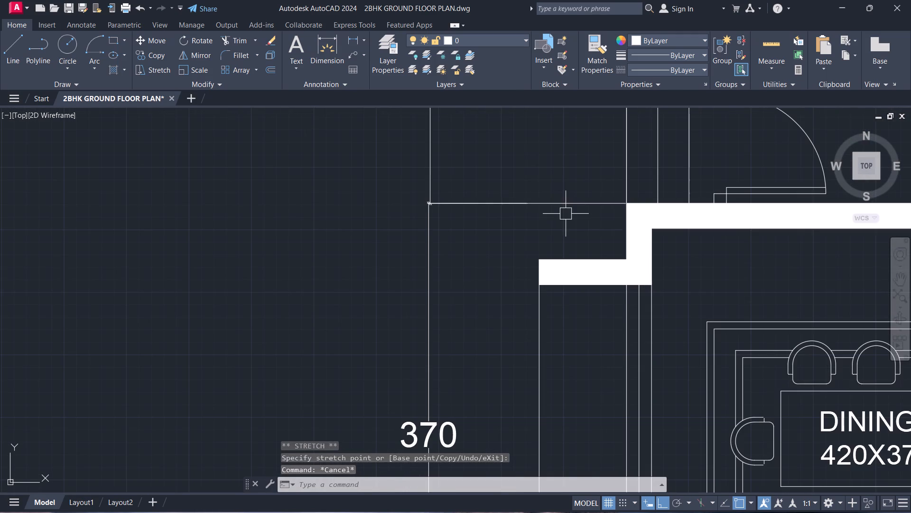
{"action": "left_click", "coordinate": [566, 214]}
{"action": "left_click", "coordinate": [558, 196]}
{"action": "left_click", "coordinate": [626, 204]}
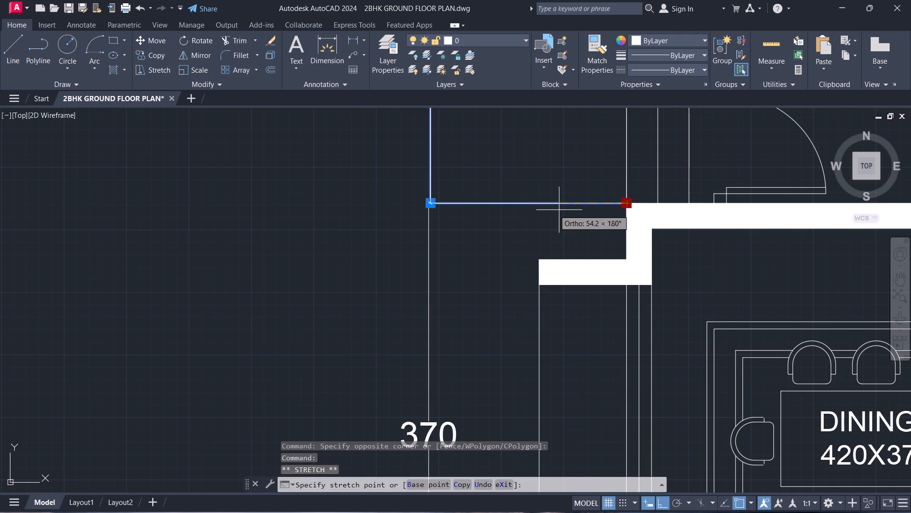
{"action": "left_click", "coordinate": [523, 203]}
{"action": "scroll", "coordinate": [542, 295], "scroll_direction": "down", "scroll_amount": 3}
{"action": "key", "text": "Escape"}
Shorten the 560 dimension's upper extension line so it starts about halfway between the dimension line and the living room's hatched area.
{"action": "middle_click_drag", "start_coordinate": [542, 295], "coordinate": [519, 212]}
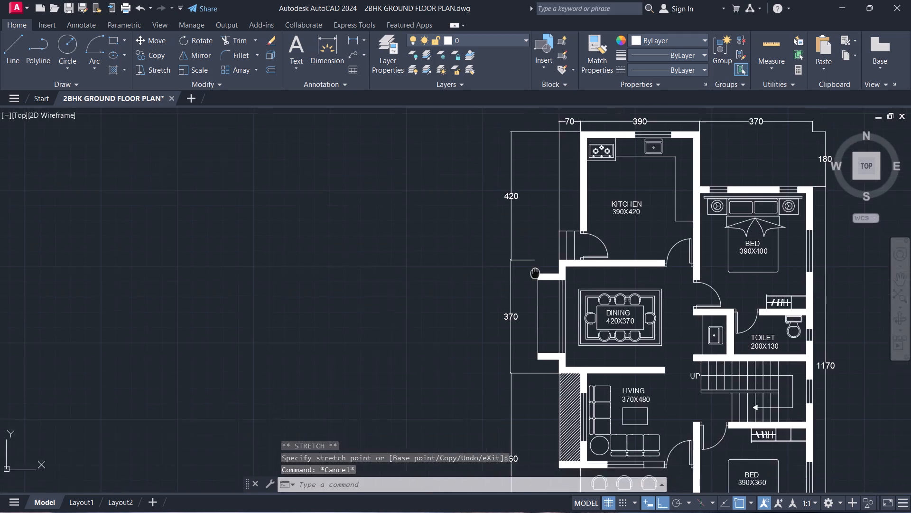
{"action": "middle_click_drag", "start_coordinate": [519, 212], "coordinate": [517, 186]}
{"action": "scroll", "coordinate": [530, 229], "scroll_direction": "up", "scroll_amount": 2}
{"action": "left_click", "coordinate": [521, 339]}
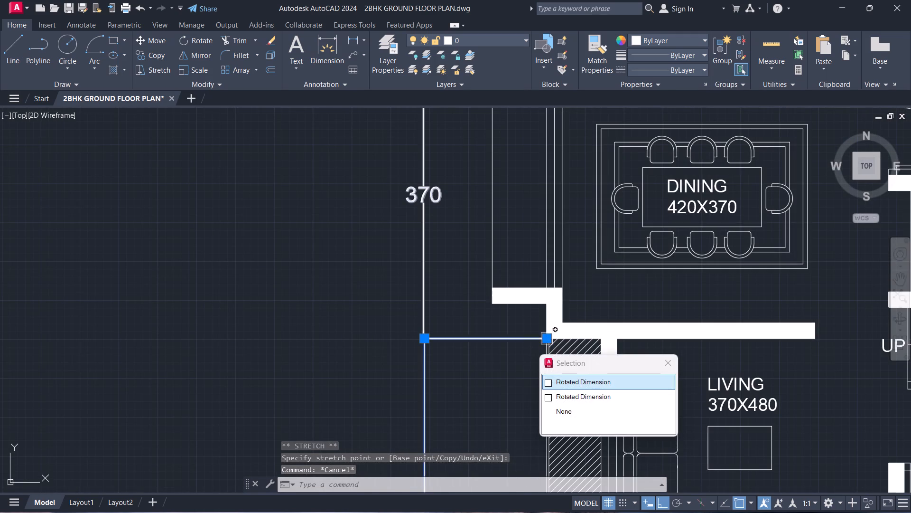
{"action": "left_click", "coordinate": [546, 339]}
{"action": "left_click", "coordinate": [489, 338]}
{"action": "key", "text": "Escape"}
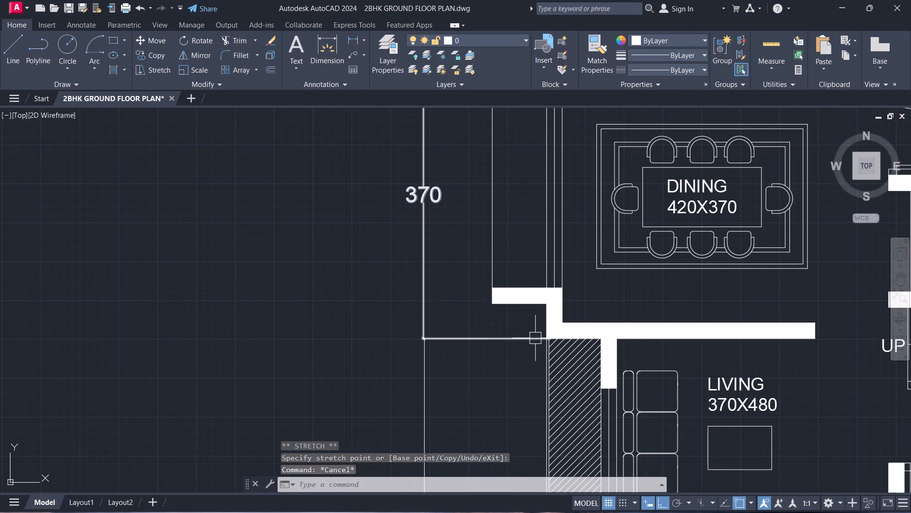
Shorten the lower extension line of the 370 dimension beside the dining room to match the 560 dimension's upper extension line.
{"action": "left_click", "coordinate": [535, 338]}
{"action": "left_click", "coordinate": [549, 338]}
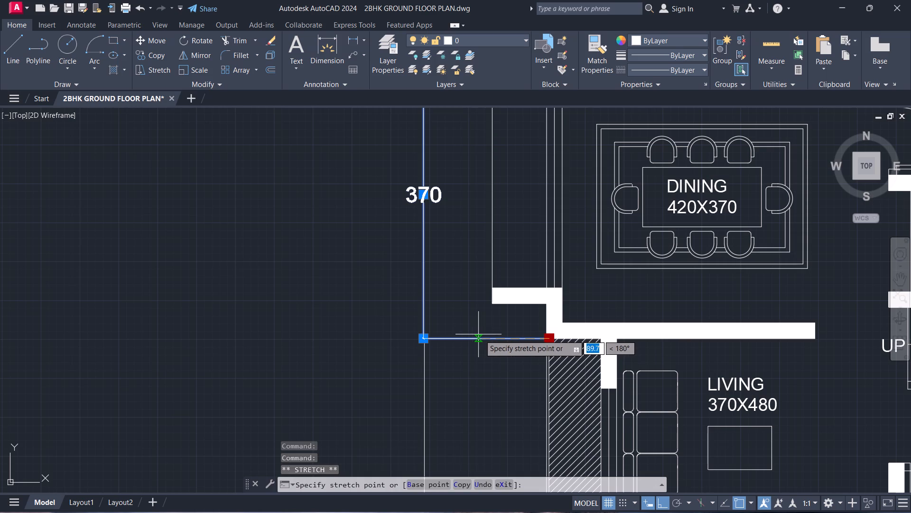
{"action": "left_click", "coordinate": [482, 336]}
{"action": "key", "text": "Escape"}
Shorten the 420 dimension's upper extension line near the kitchen corner to end at the 70 dimension's outer extension line.
{"action": "scroll", "coordinate": [487, 383], "scroll_direction": "down", "scroll_amount": 2}
{"action": "middle_click_drag", "start_coordinate": [468, 308], "coordinate": [469, 419]}
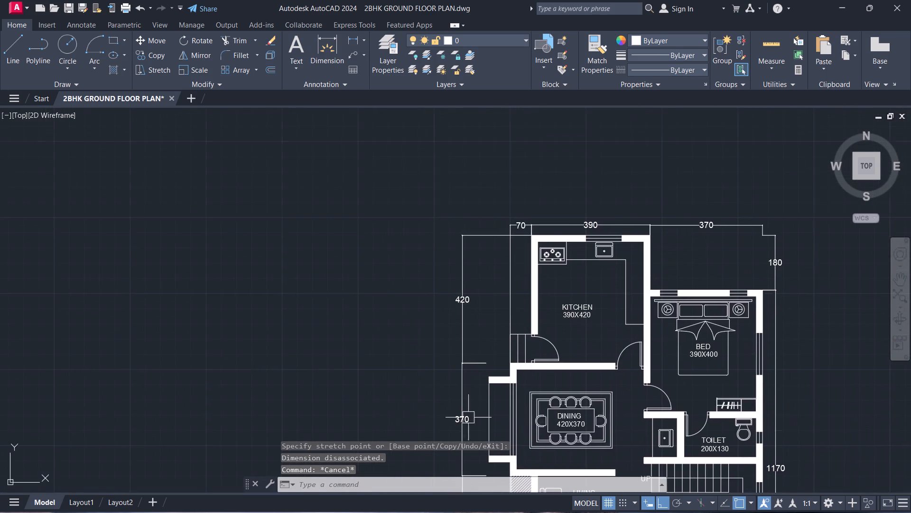
{"action": "scroll", "coordinate": [483, 224], "scroll_direction": "up", "scroll_amount": 3}
{"action": "left_click_drag", "start_coordinate": [511, 268], "coordinate": [506, 264]}
{"action": "left_click", "coordinate": [486, 241]}
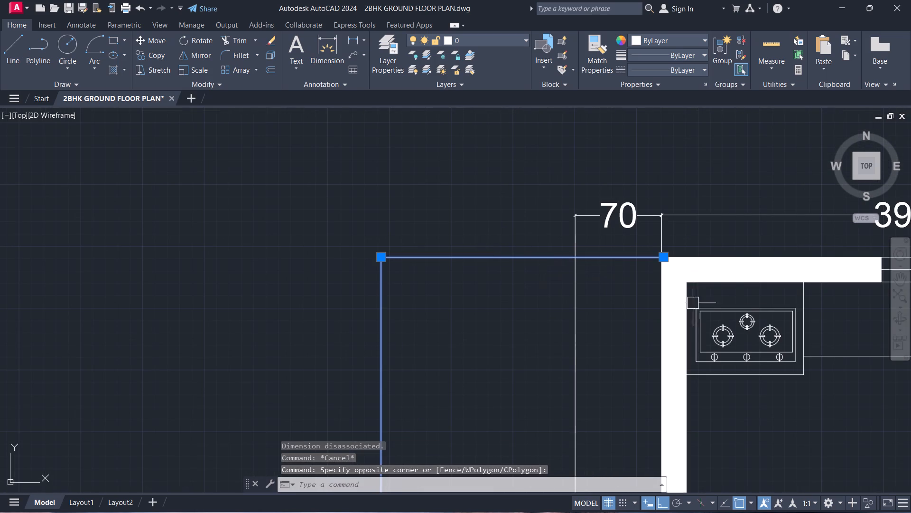
{"action": "left_click", "coordinate": [664, 256]}
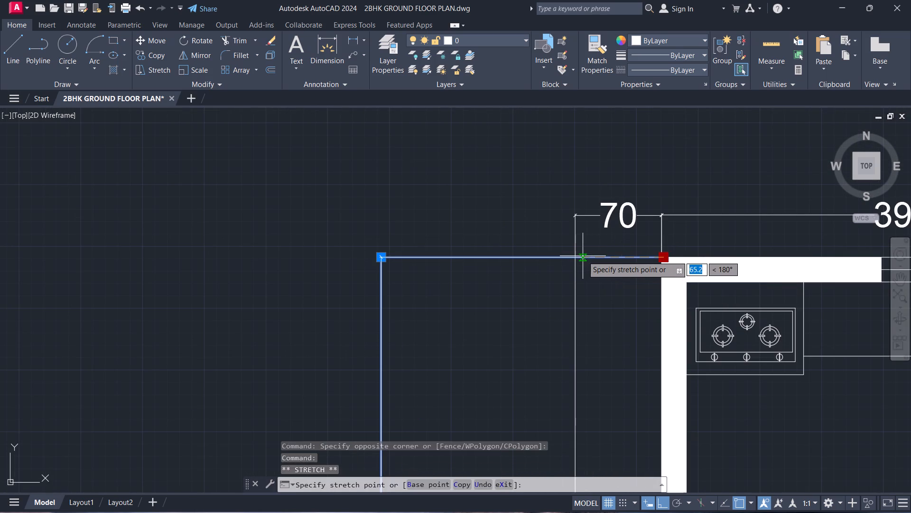
{"action": "left_click", "coordinate": [581, 256]}
{"action": "scroll", "coordinate": [593, 366], "scroll_direction": "down", "scroll_amount": 2}
{"action": "middle_click_drag", "start_coordinate": [593, 366], "coordinate": [558, 186]}
Shorten the outer extension line of the 70 dimension above the kitchen to start at the 420 dimension's upper extension line.
{"action": "left_click", "coordinate": [554, 204]}
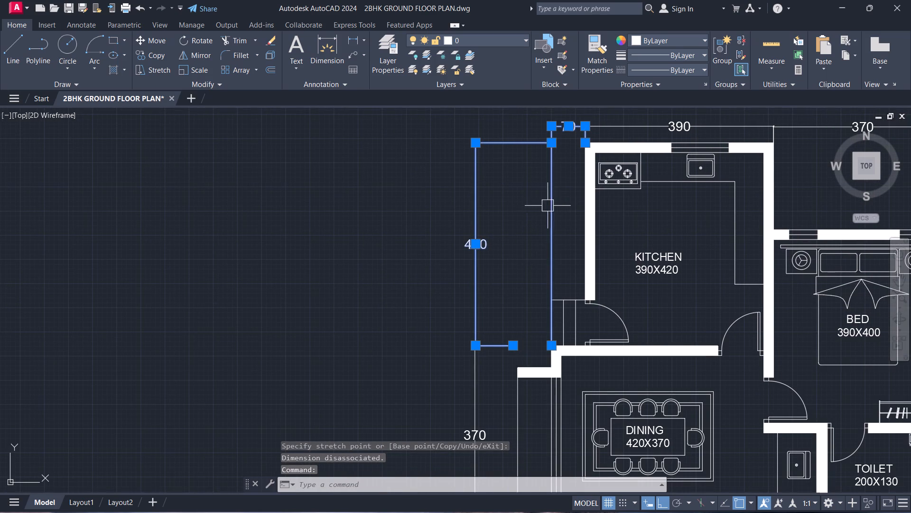
{"action": "left_click", "coordinate": [553, 347]}
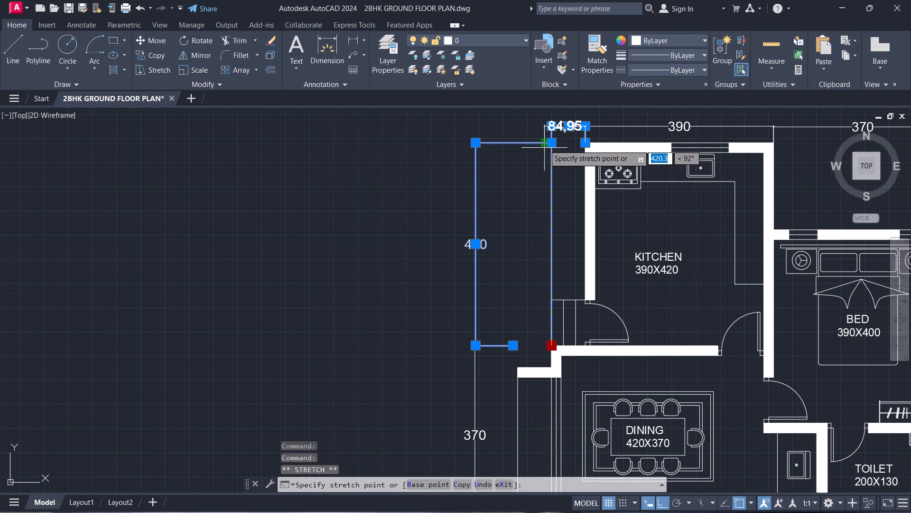
{"action": "left_click", "coordinate": [551, 148]}
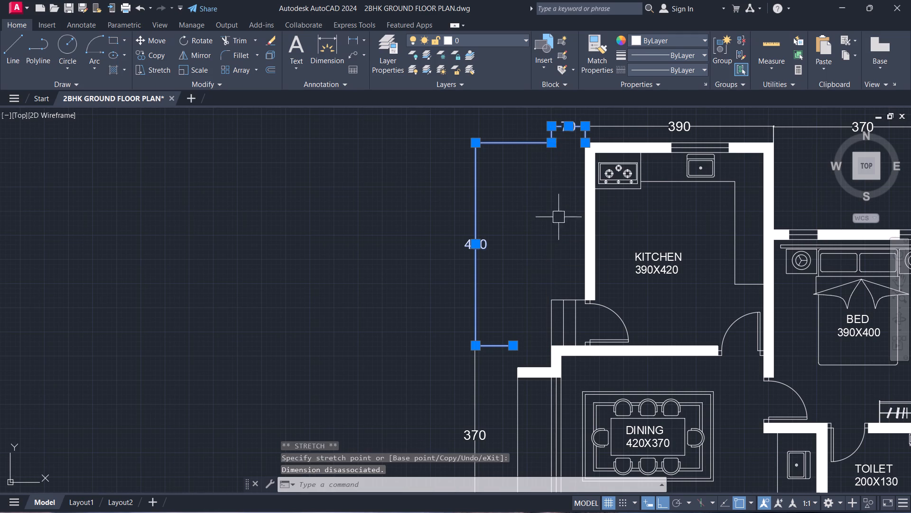
{"action": "key", "text": "Escape"}
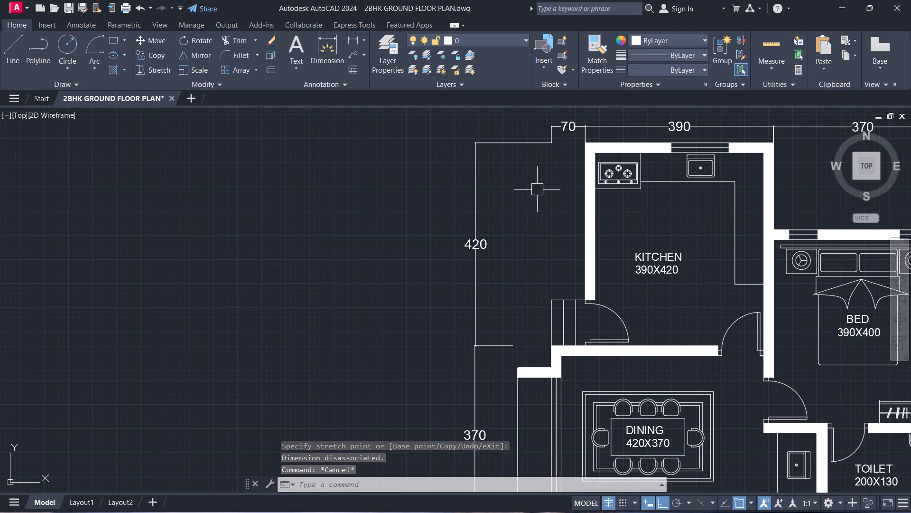
Set the arrow size of the ISO-25 dimension style to 10 and make the style current.
{"action": "type", "text": "D"}
{"action": "key", "text": "space"}
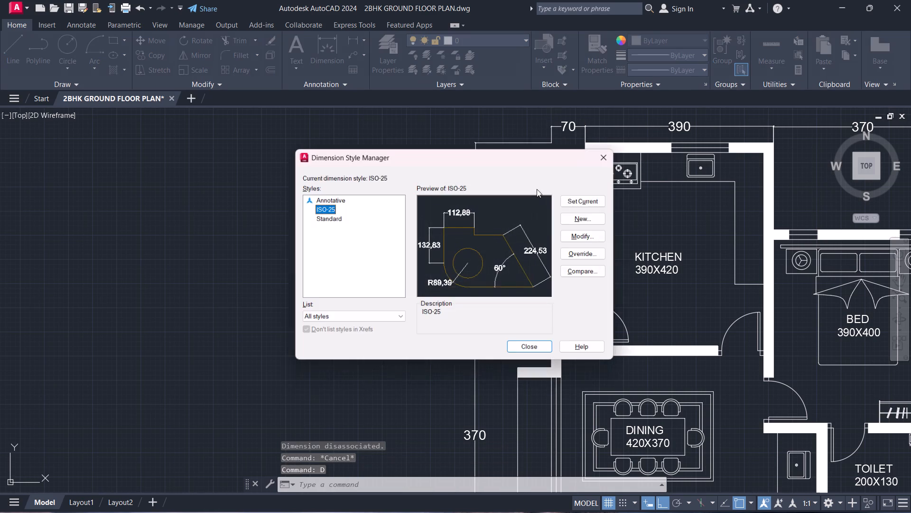
{"action": "left_click", "coordinate": [593, 236]}
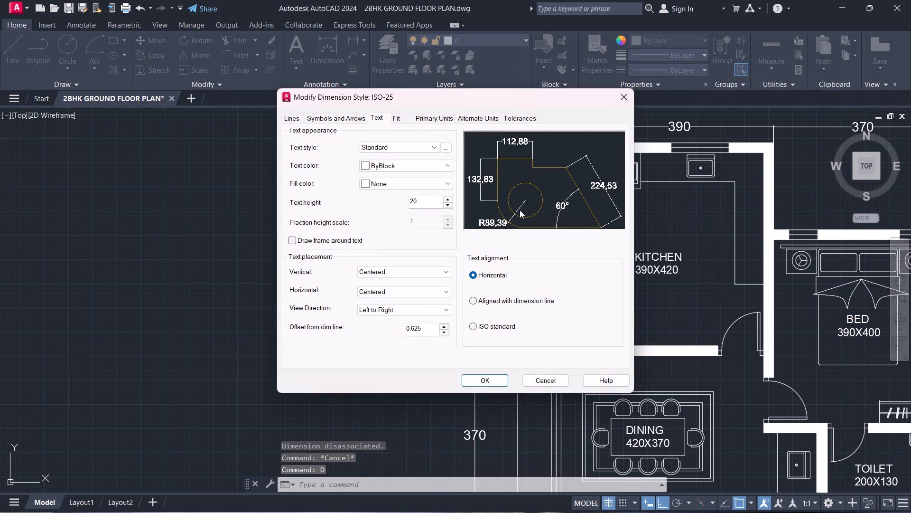
{"action": "left_click", "coordinate": [350, 116]}
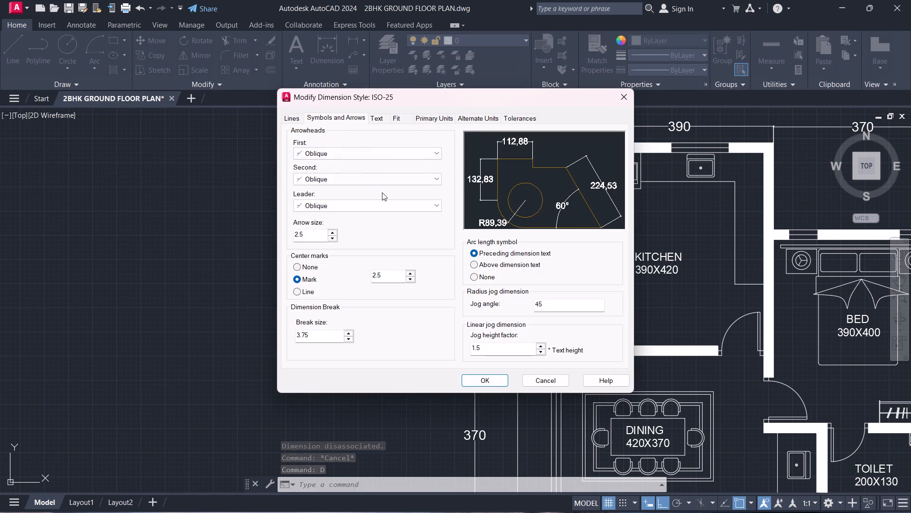
{"action": "left_click", "coordinate": [306, 236]}
{"action": "left_click_drag", "start_coordinate": [306, 236], "coordinate": [227, 214]}
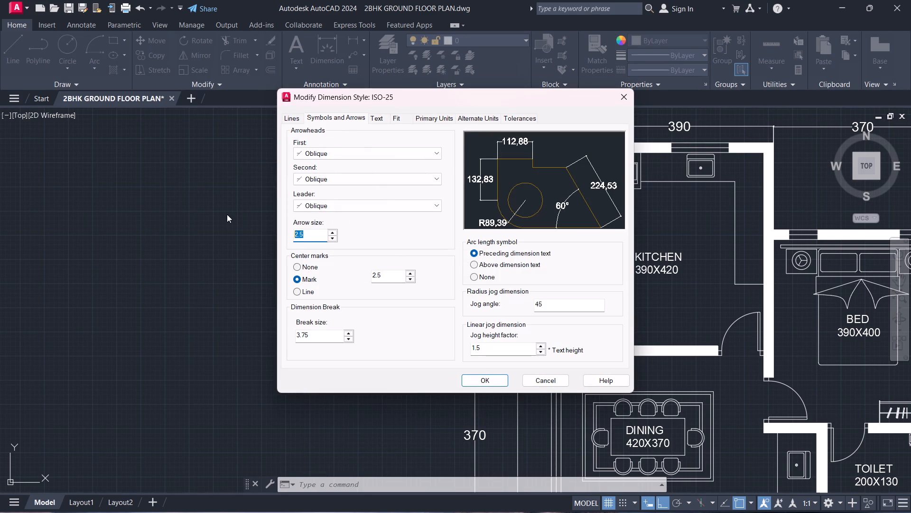
{"action": "type", "text": "10"}
{"action": "key", "text": "Return"}
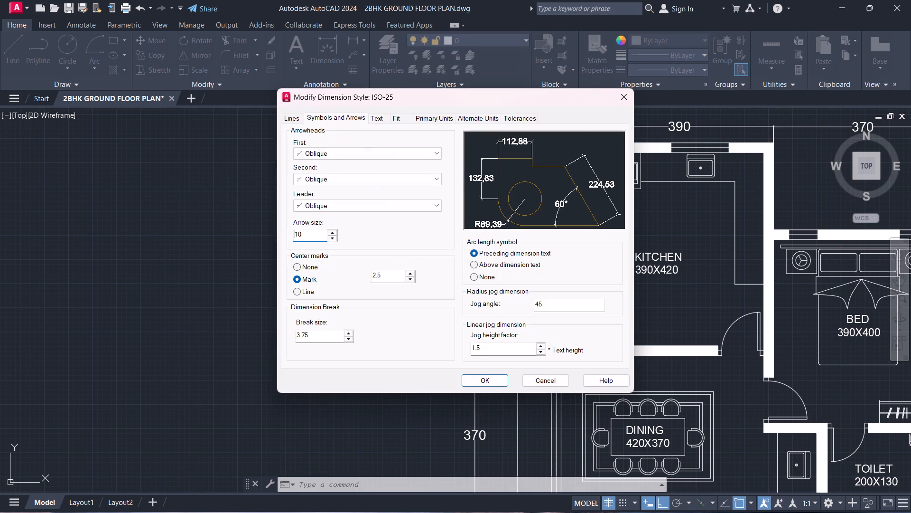
{"action": "left_click", "coordinate": [480, 384]}
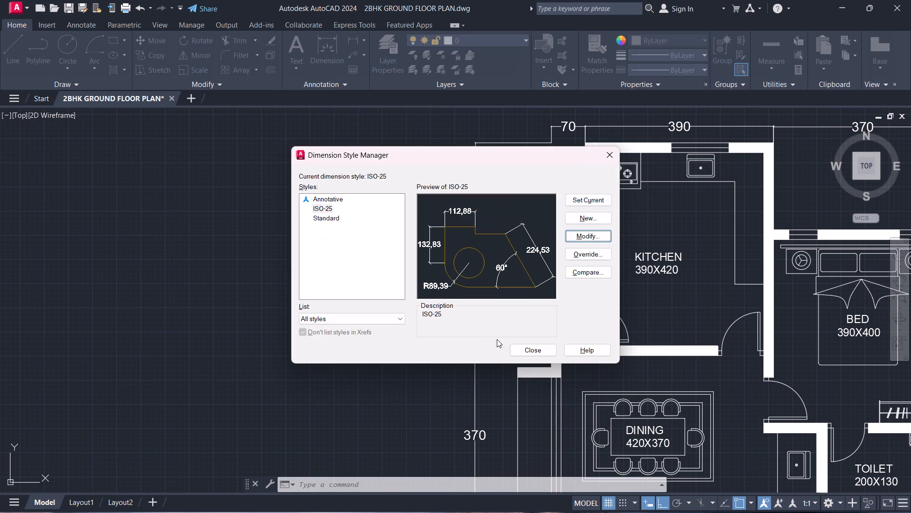
{"action": "left_click", "coordinate": [582, 197]}
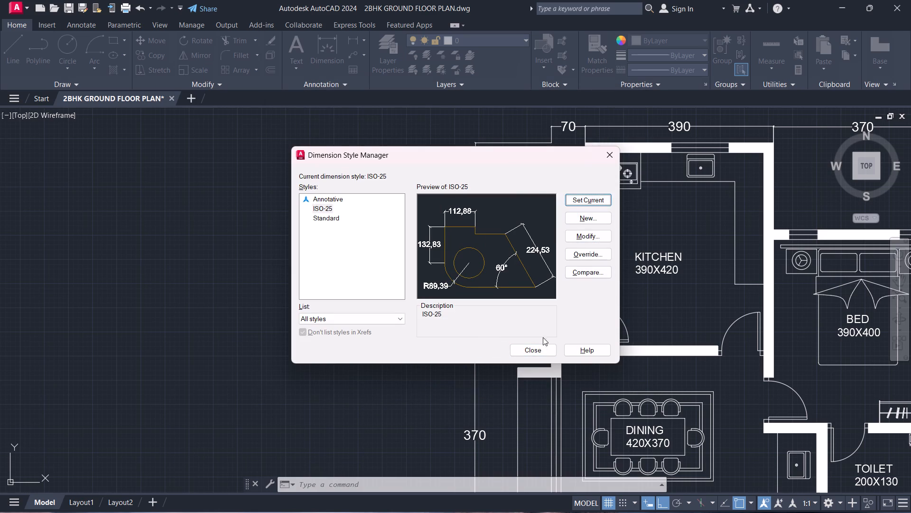
{"action": "left_click", "coordinate": [539, 351]}
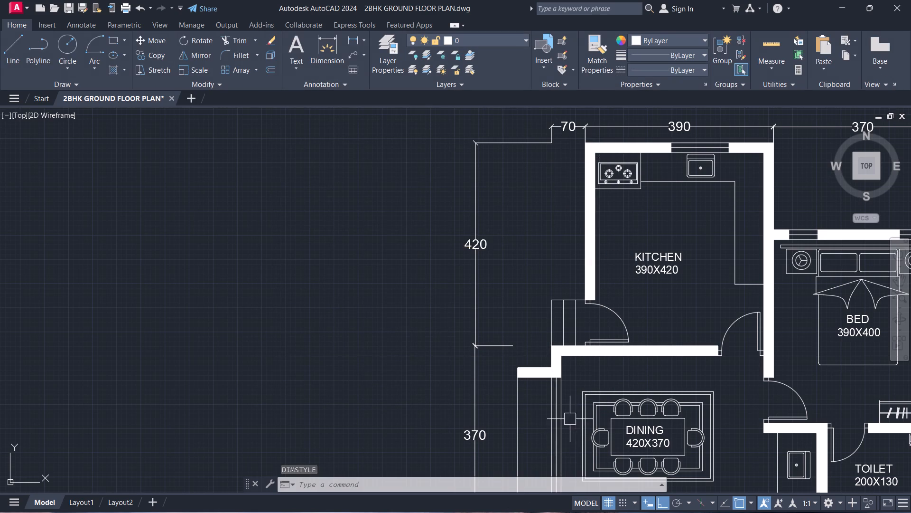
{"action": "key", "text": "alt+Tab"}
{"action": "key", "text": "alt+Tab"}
Move the GROUNG FLOOR PLAN title horizontally toward the lower bedroom, centring it roughly beneath the sit-out's 370 dimension.
{"action": "middle_click_drag", "start_coordinate": [651, 236], "coordinate": [602, 222]}
{"action": "scroll", "coordinate": [618, 225], "scroll_direction": "down", "scroll_amount": 2}
{"action": "middle_click_drag", "start_coordinate": [596, 268], "coordinate": [542, 232]}
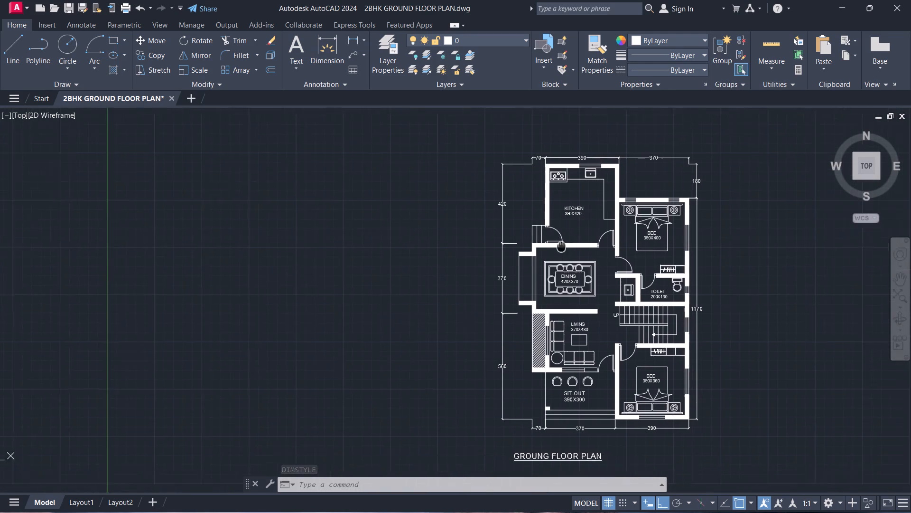
{"action": "middle_click_drag", "start_coordinate": [542, 232], "coordinate": [514, 259]}
{"action": "middle_click_drag", "start_coordinate": [529, 348], "coordinate": [468, 146]}
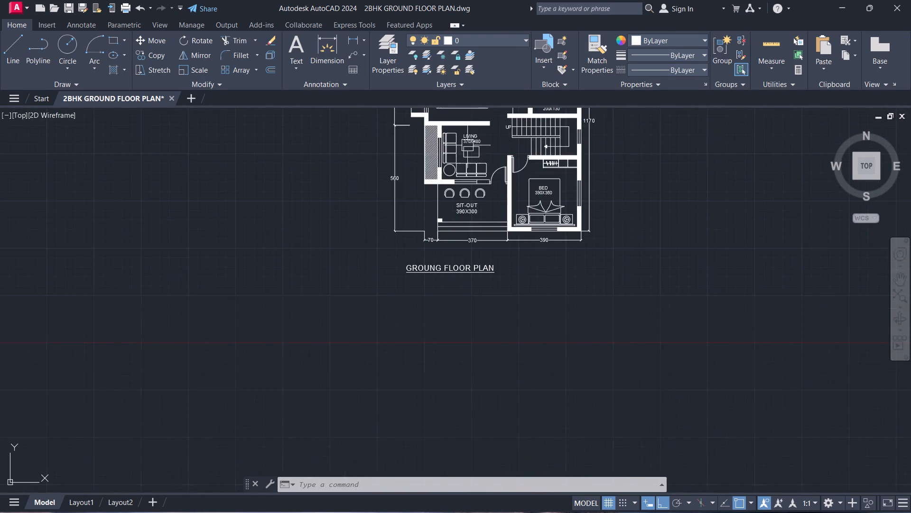
{"action": "scroll", "coordinate": [491, 222], "scroll_direction": "up", "scroll_amount": 2}
{"action": "left_click", "coordinate": [483, 338]}
{"action": "left_click", "coordinate": [412, 285]}
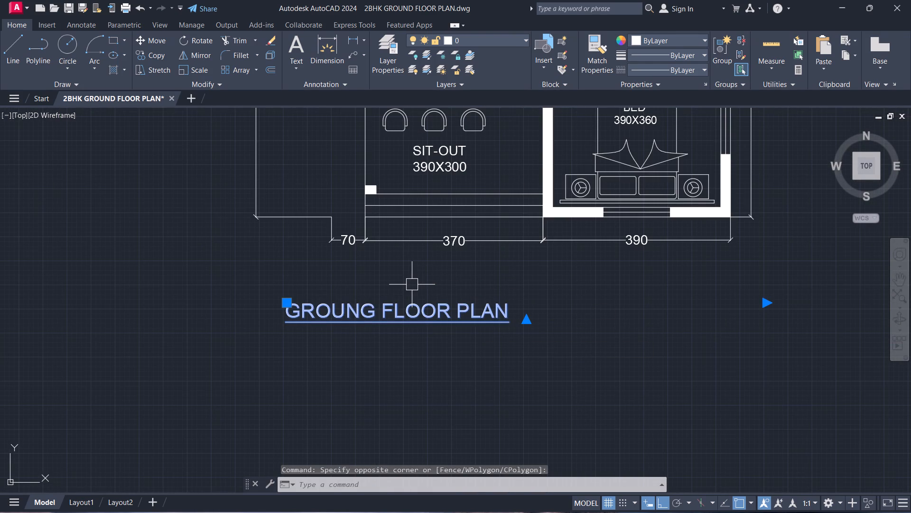
{"action": "type", "text": "M"}
{"action": "key", "text": "space"}
{"action": "left_click", "coordinate": [404, 284]}
{"action": "left_click", "coordinate": [459, 273]}
{"action": "key", "text": "Escape"}
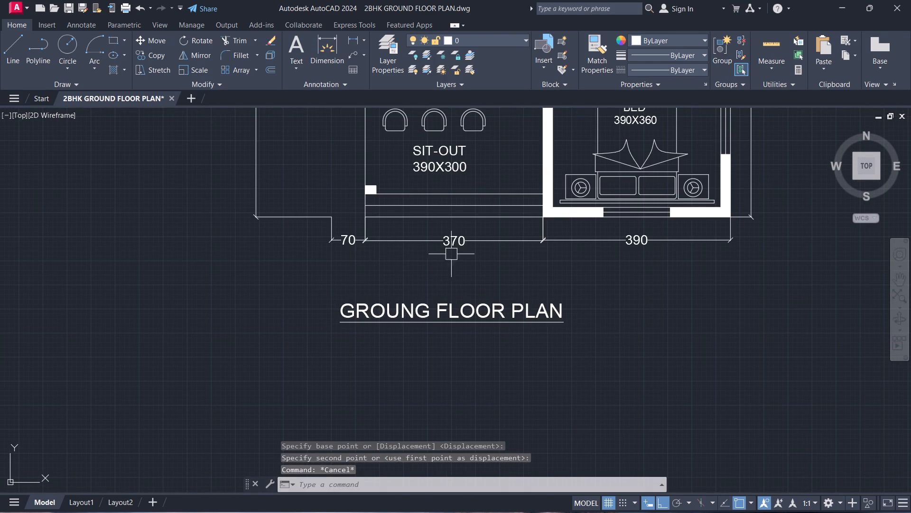
Set the center mark size of the ISO-25 dimension style to 6 and make the style current.
{"action": "type", "text": "D"}
{"action": "key", "text": "space"}
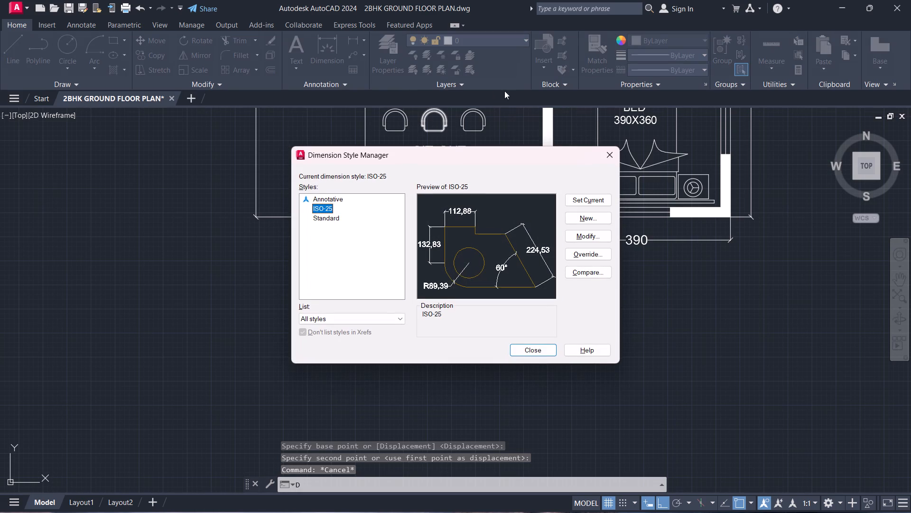
{"action": "left_click", "coordinate": [571, 241]}
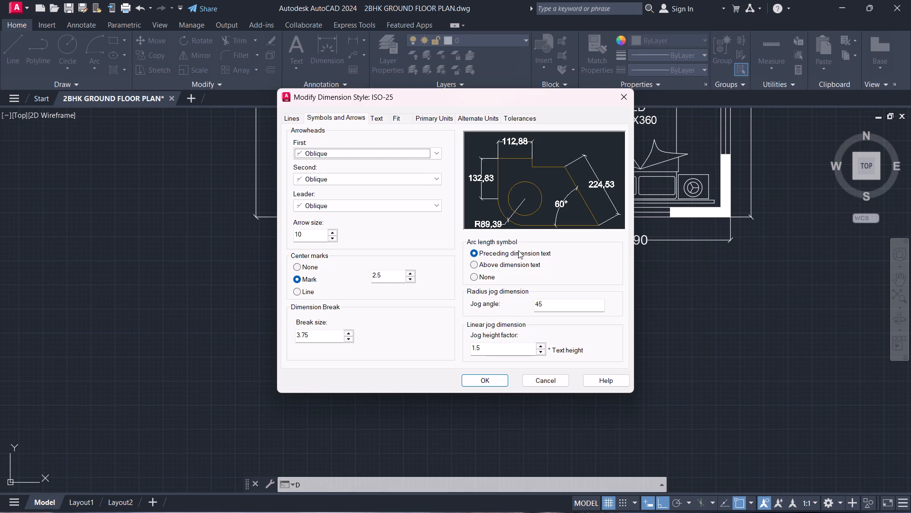
{"action": "left_click", "coordinate": [394, 274]}
{"action": "key", "text": "BackSpace"}
{"action": "key", "text": "BackSpace"}
{"action": "key", "text": "BackSpace"}
{"action": "key", "text": "BackSpace"}
{"action": "key", "text": "6"}
{"action": "key", "text": "Return"}
{"action": "left_click", "coordinate": [486, 382]}
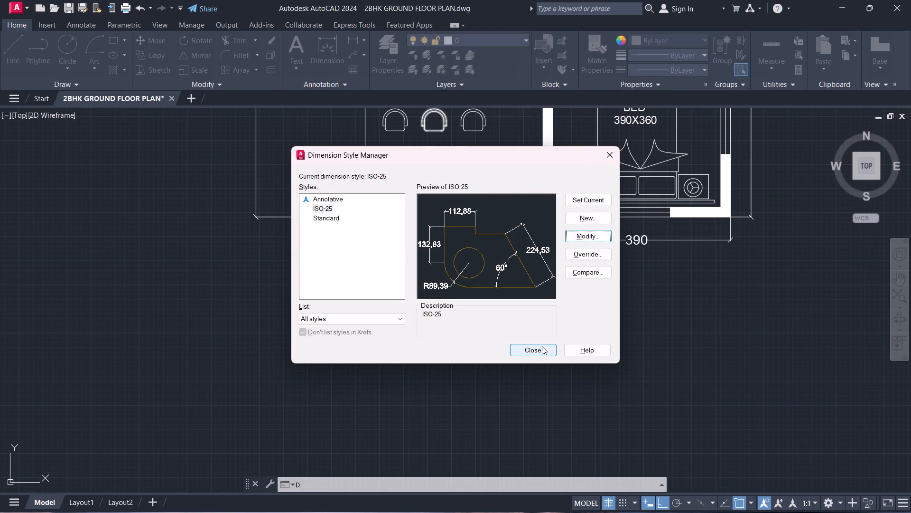
{"action": "left_click", "coordinate": [594, 200]}
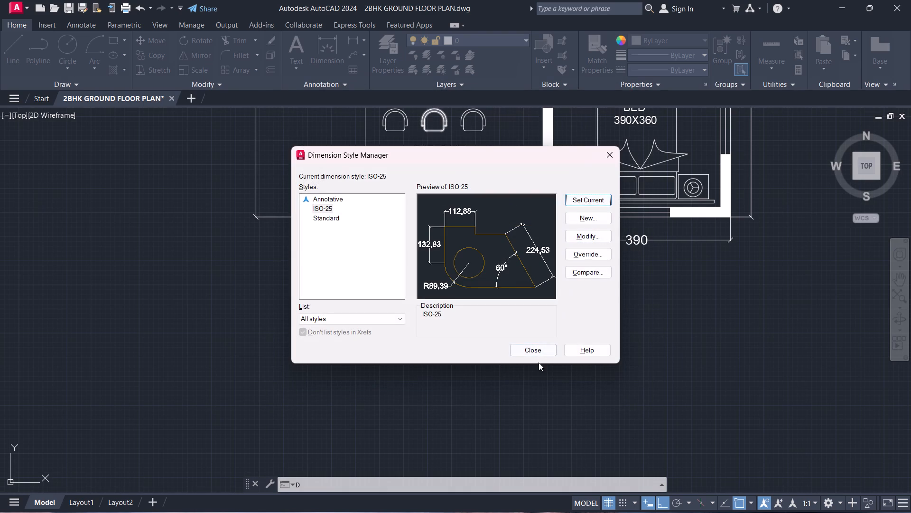
{"action": "left_click", "coordinate": [531, 353]}
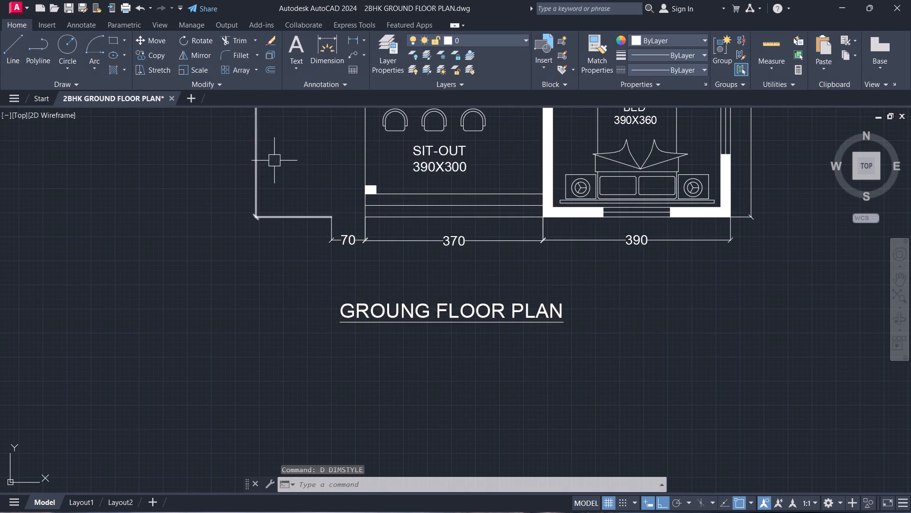
Set the dimension break size of the ISO-25 dimension style to 20 and make the style current.
{"action": "scroll", "coordinate": [338, 221], "scroll_direction": "up", "scroll_amount": 2}
{"action": "scroll", "coordinate": [291, 195], "scroll_direction": "up", "scroll_amount": 3}
{"action": "scroll", "coordinate": [361, 238], "scroll_direction": "down", "scroll_amount": 5}
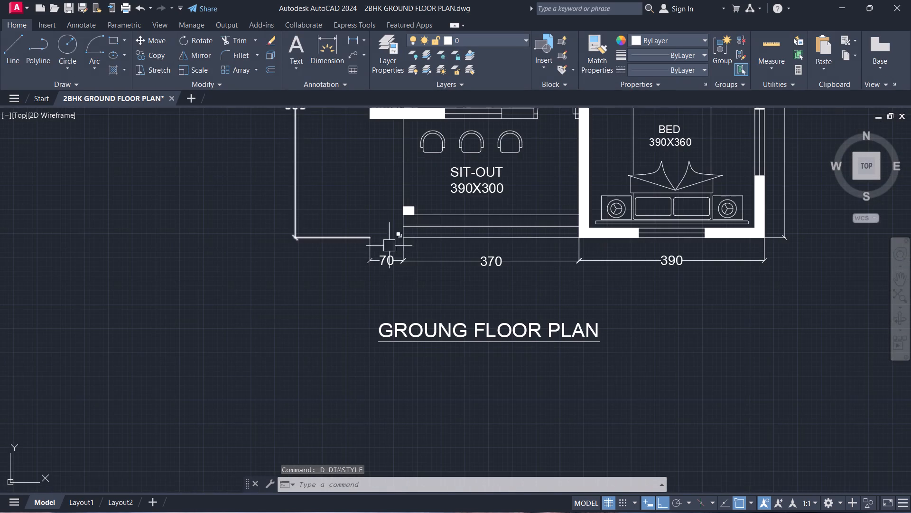
{"action": "middle_click_drag", "start_coordinate": [298, 202], "coordinate": [415, 269]}
{"action": "scroll", "coordinate": [469, 198], "scroll_direction": "down", "scroll_amount": 1}
{"action": "middle_click_drag", "start_coordinate": [469, 198], "coordinate": [449, 292]}
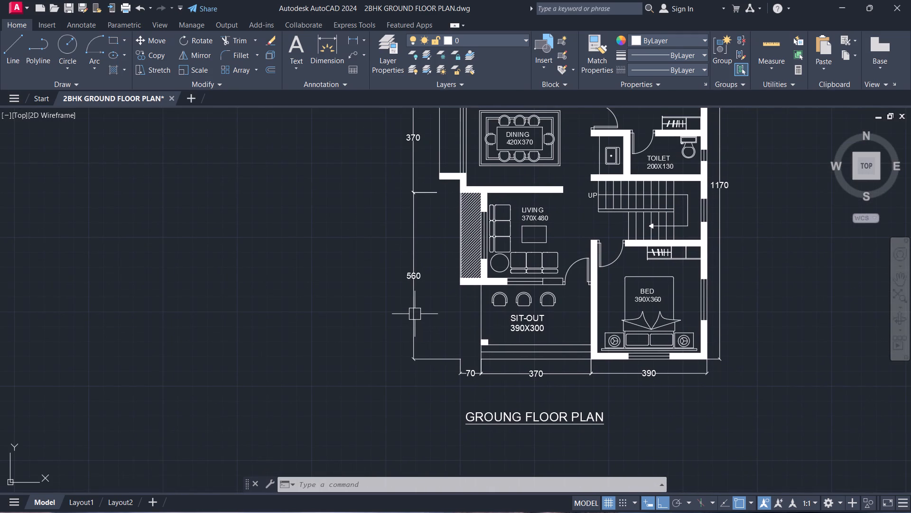
{"action": "key", "text": "d"}
{"action": "key", "text": "space"}
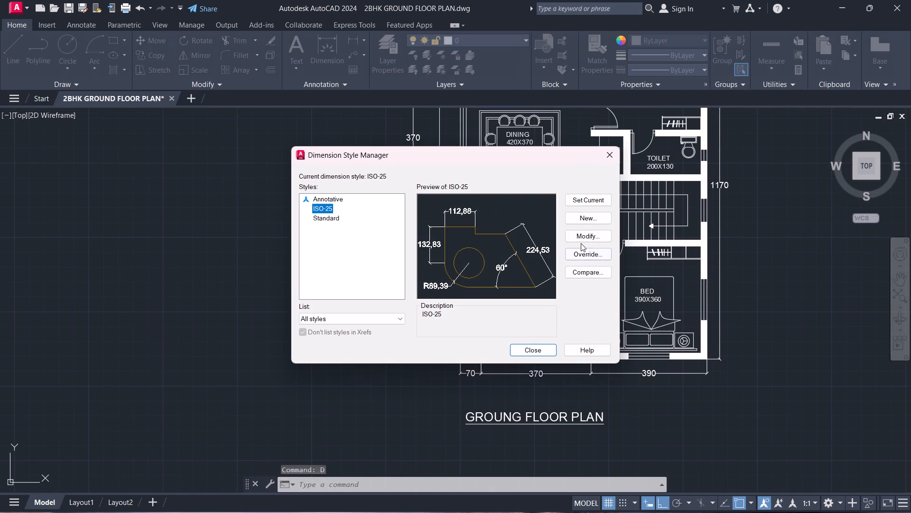
{"action": "left_click", "coordinate": [588, 236]}
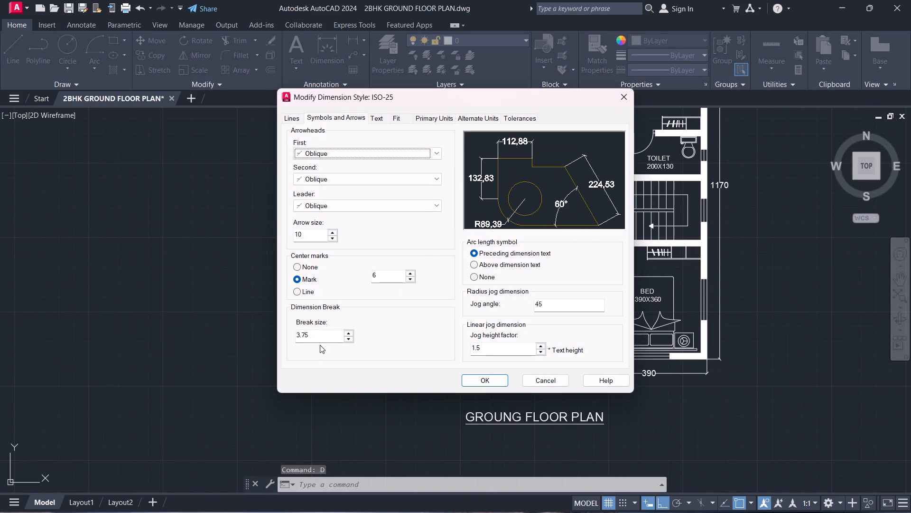
{"action": "left_click", "coordinate": [318, 337]}
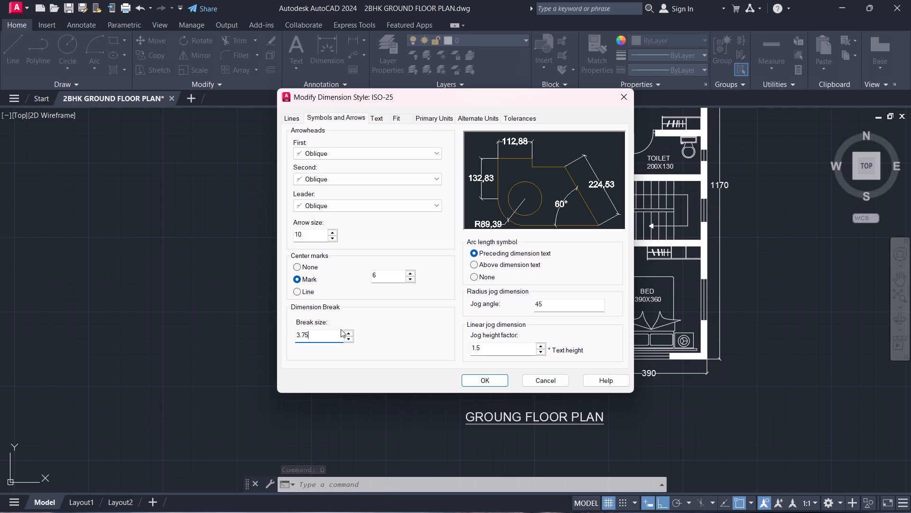
{"action": "triple_click", "coordinate": [347, 335]}
{"action": "triple_click", "coordinate": [350, 337]}
{"action": "triple_click", "coordinate": [350, 337]}
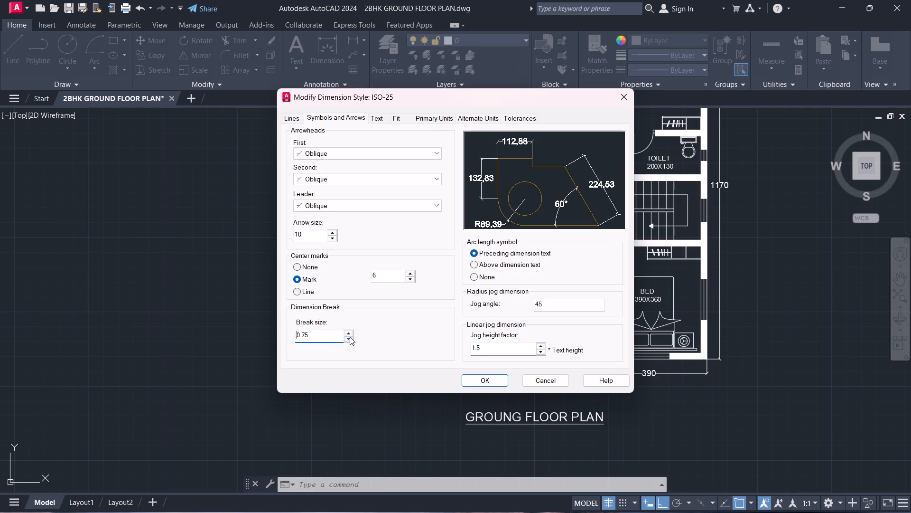
{"action": "triple_click", "coordinate": [350, 337]}
{"action": "triple_click", "coordinate": [350, 337]}
{"action": "triple_click", "coordinate": [350, 337]}
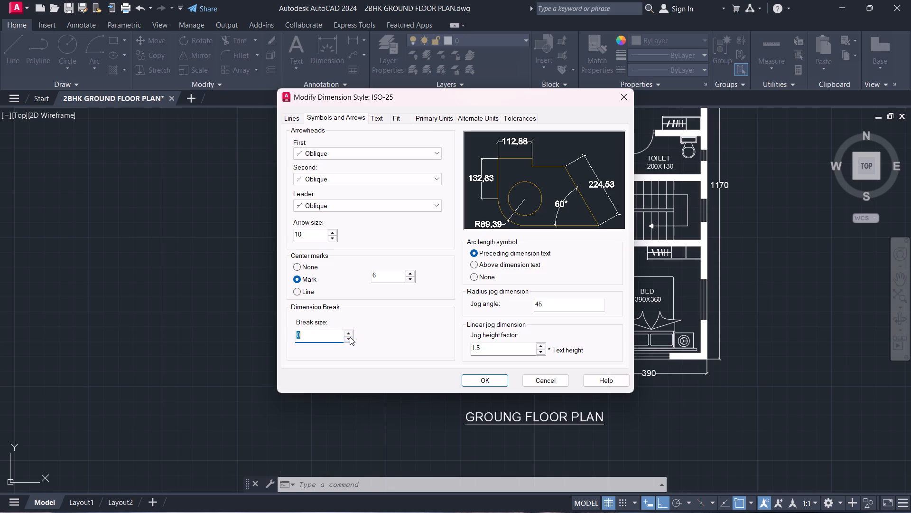
{"action": "double_click", "coordinate": [350, 337]}
{"action": "left_click", "coordinate": [335, 332]}
{"action": "key", "text": "BackSpace"}
{"action": "type", "text": "20"}
{"action": "key", "text": "Return"}
{"action": "left_click", "coordinate": [318, 336]}
{"action": "left_click", "coordinate": [506, 382]}
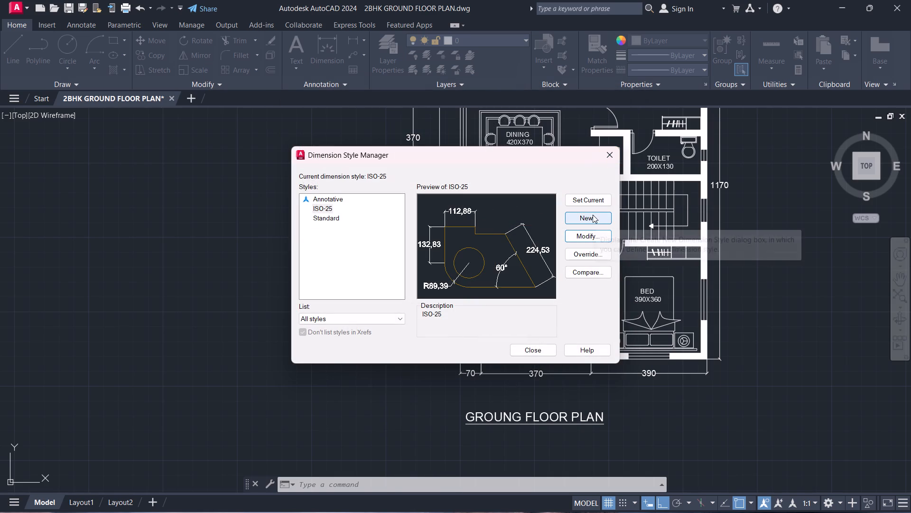
{"action": "left_click", "coordinate": [589, 201]}
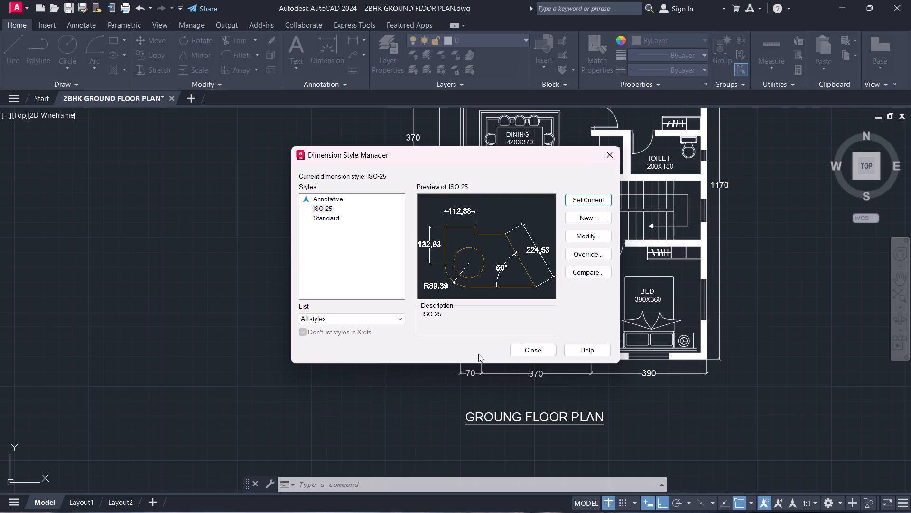
{"action": "left_click", "coordinate": [533, 355]}
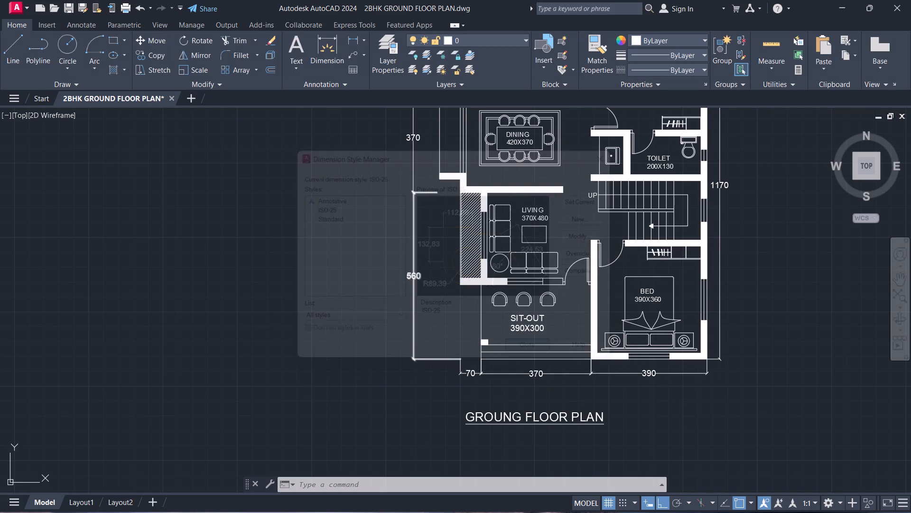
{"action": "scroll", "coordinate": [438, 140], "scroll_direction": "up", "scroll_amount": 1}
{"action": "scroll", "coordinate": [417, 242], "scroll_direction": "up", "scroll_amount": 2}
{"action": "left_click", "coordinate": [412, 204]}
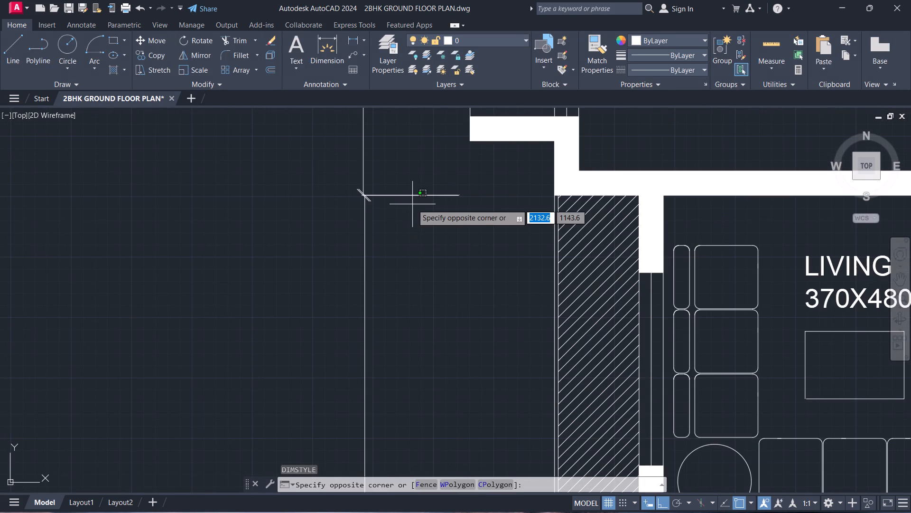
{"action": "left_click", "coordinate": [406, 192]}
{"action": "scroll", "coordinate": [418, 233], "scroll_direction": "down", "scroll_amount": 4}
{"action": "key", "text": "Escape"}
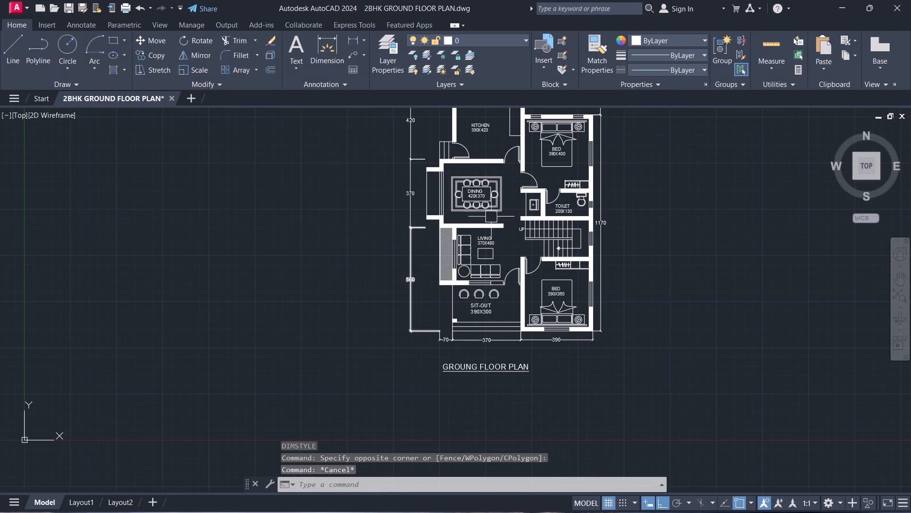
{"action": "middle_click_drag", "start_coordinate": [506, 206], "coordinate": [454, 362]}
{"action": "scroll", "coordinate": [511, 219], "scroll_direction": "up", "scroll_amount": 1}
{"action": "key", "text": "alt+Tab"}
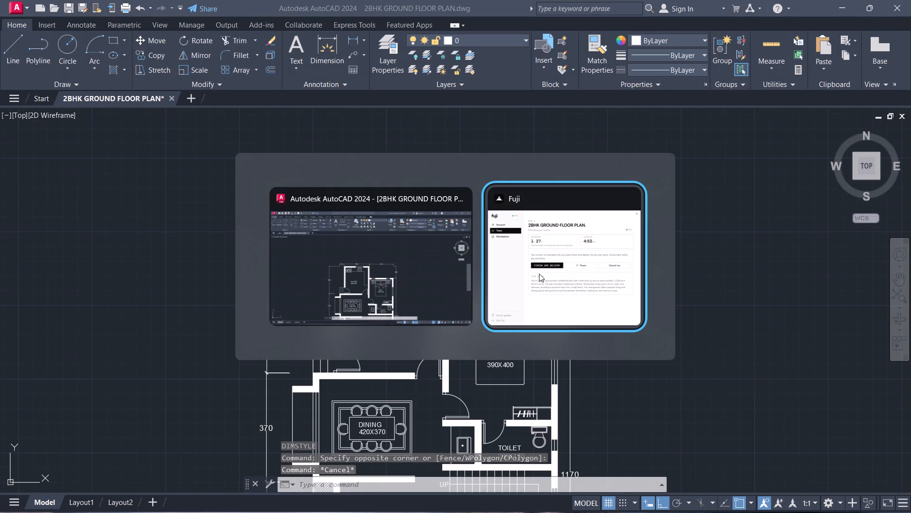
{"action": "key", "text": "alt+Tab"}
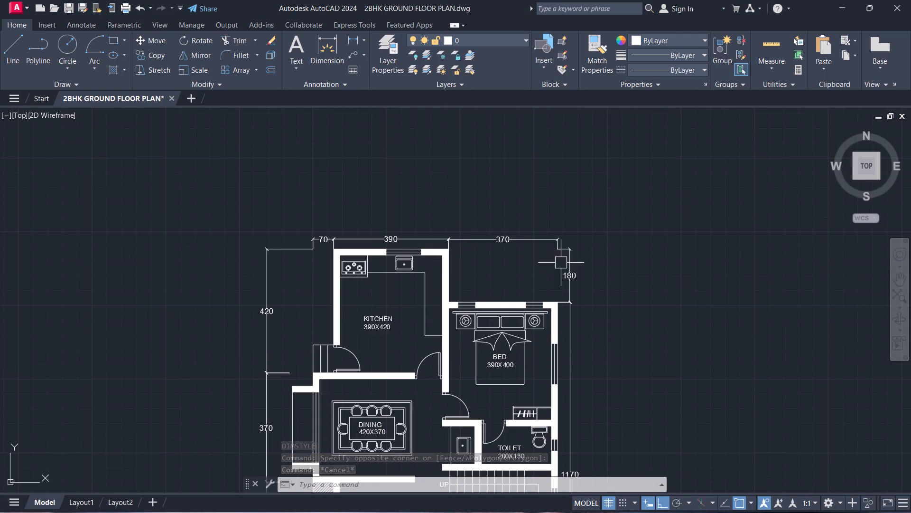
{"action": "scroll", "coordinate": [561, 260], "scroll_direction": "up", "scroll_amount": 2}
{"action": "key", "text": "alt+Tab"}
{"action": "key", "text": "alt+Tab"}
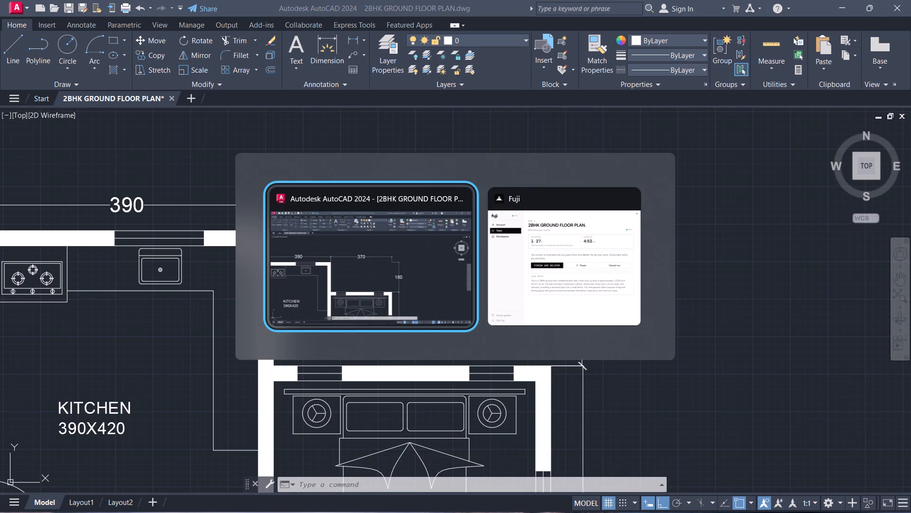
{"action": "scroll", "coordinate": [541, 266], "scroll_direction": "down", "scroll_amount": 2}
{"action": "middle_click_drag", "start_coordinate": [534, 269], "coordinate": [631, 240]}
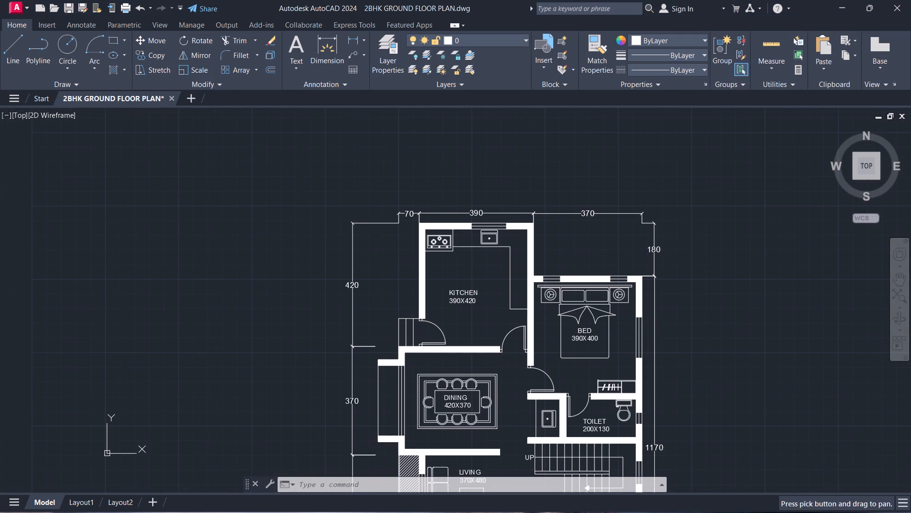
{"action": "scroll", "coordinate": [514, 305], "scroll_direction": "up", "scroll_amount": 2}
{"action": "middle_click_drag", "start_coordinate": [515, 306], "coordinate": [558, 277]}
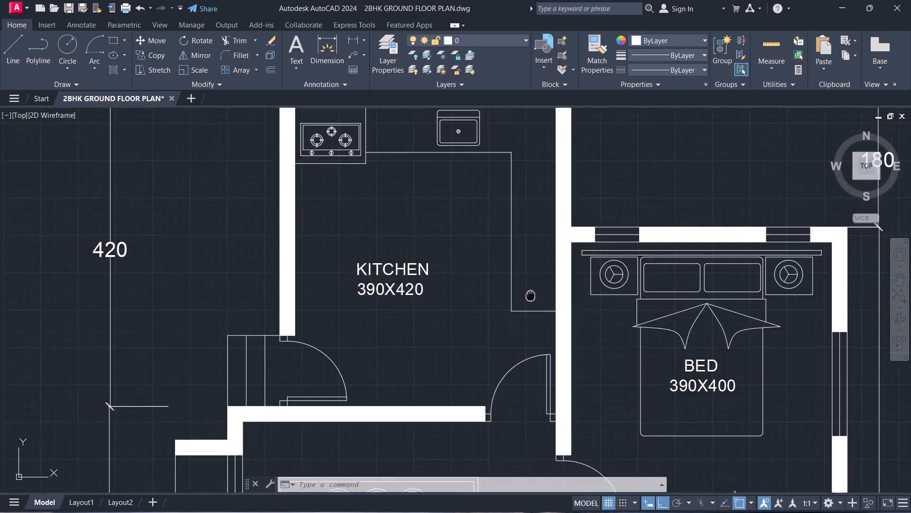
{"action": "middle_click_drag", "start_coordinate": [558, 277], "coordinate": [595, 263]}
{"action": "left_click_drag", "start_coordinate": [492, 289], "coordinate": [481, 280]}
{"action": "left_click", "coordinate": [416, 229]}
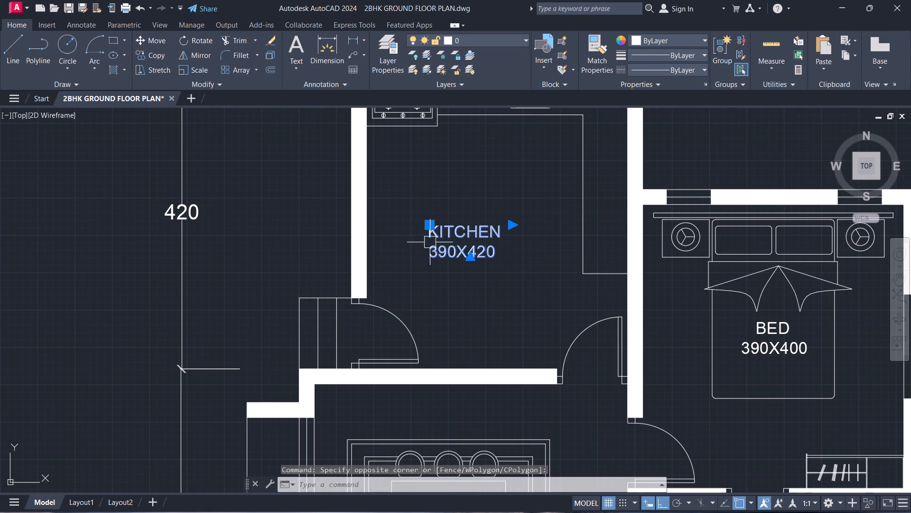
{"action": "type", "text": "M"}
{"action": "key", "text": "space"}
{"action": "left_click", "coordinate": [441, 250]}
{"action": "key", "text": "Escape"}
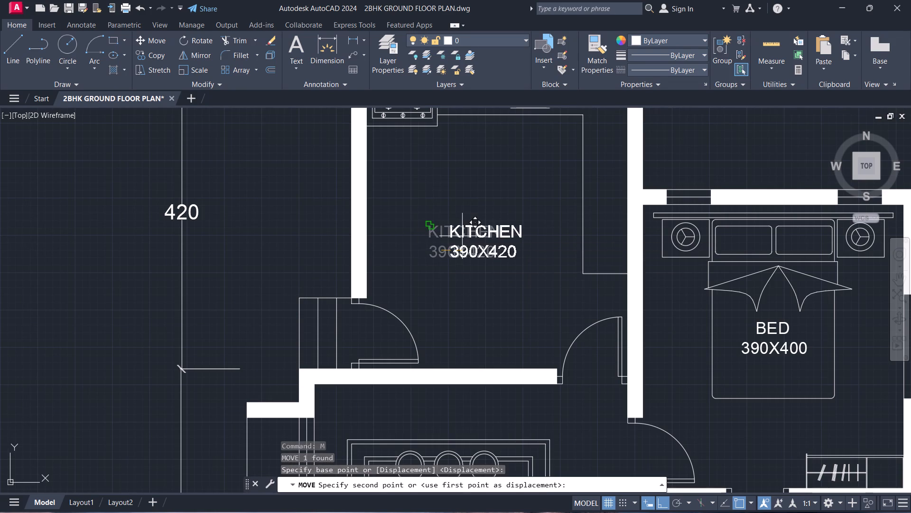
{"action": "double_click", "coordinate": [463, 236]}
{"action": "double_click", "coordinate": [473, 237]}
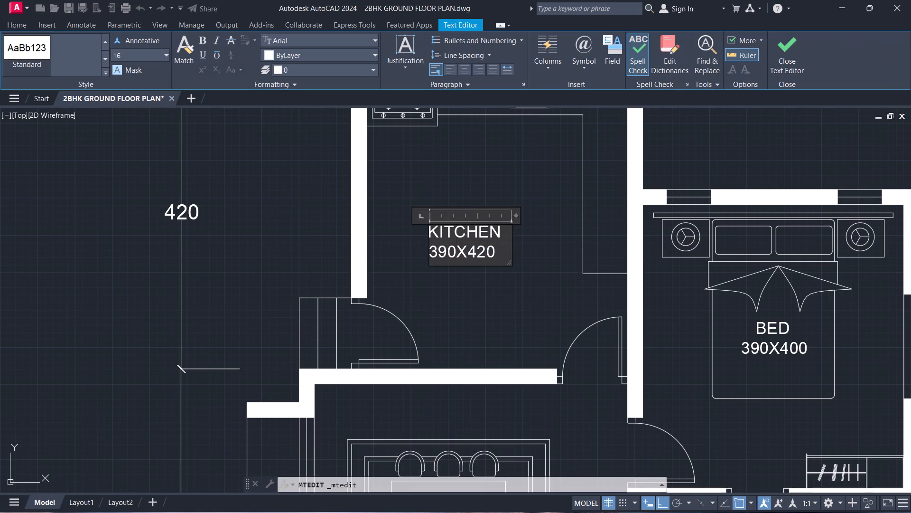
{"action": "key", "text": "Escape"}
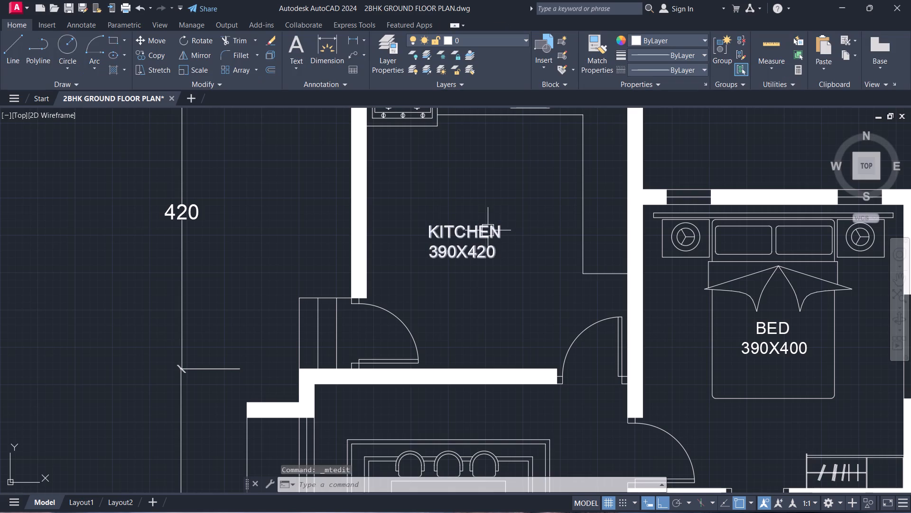
Move the KITCHEN 390X420 label upward and slightly left within the kitchen, with object snap and ortho turned off.
{"action": "left_click", "coordinate": [488, 230]}
{"action": "type", "text": "M"}
{"action": "key", "text": "space"}
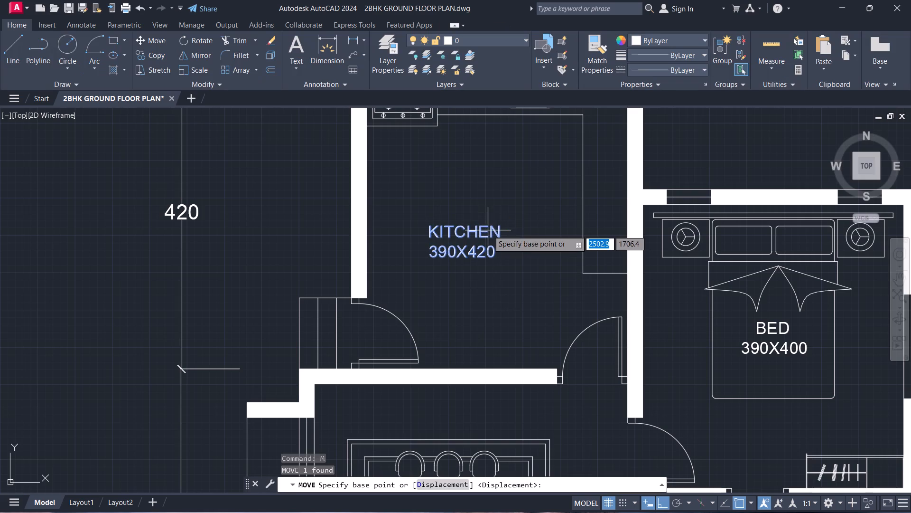
{"action": "left_click", "coordinate": [455, 235]}
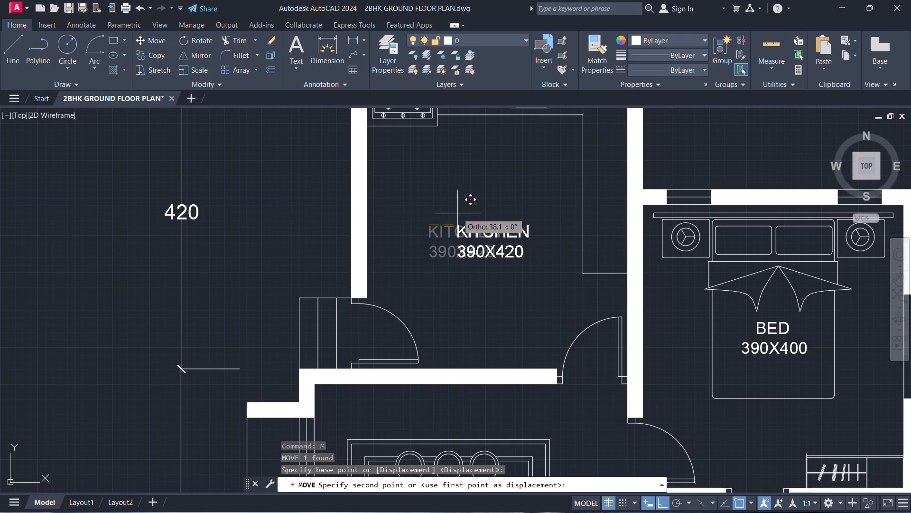
{"action": "key", "text": "F3"}
{"action": "key", "text": "F8"}
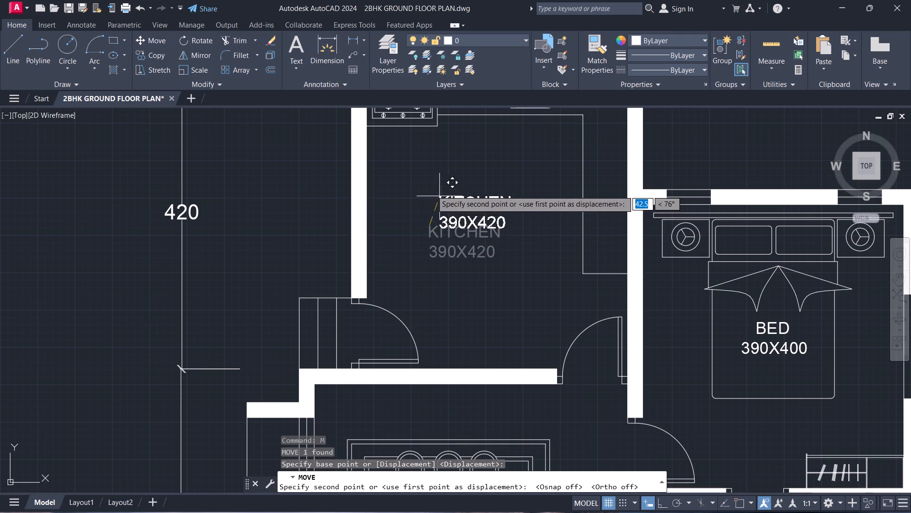
{"action": "left_click", "coordinate": [448, 200]}
{"action": "key", "text": "Escape"}
Move the WC fixture in the toilet about 5 units left, away from the outer window wall.
{"action": "scroll", "coordinate": [467, 193], "scroll_direction": "down", "scroll_amount": 1}
{"action": "middle_click_drag", "start_coordinate": [461, 189], "coordinate": [362, 219]}
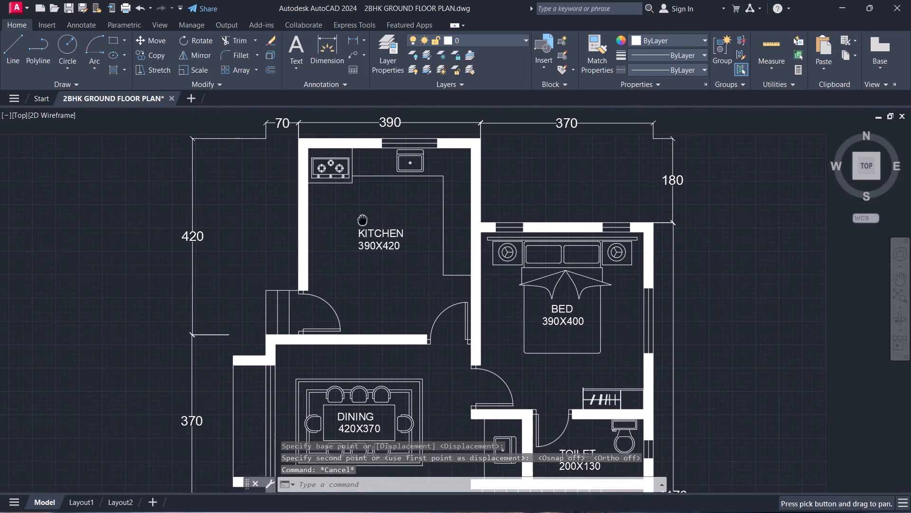
{"action": "scroll", "coordinate": [572, 352], "scroll_direction": "up", "scroll_amount": 1}
{"action": "middle_click_drag", "start_coordinate": [571, 350], "coordinate": [527, 258]}
{"action": "scroll", "coordinate": [527, 258], "scroll_direction": "up", "scroll_amount": 1}
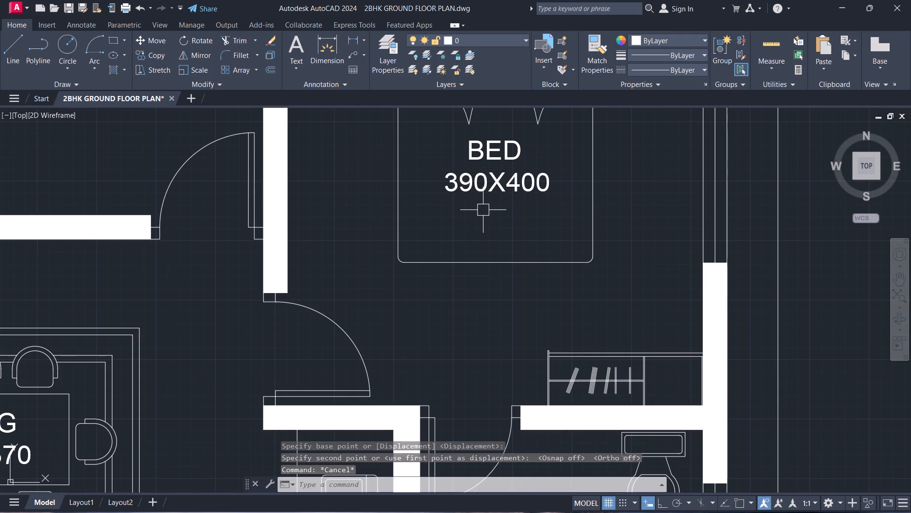
{"action": "scroll", "coordinate": [483, 210], "scroll_direction": "down", "scroll_amount": 2}
{"action": "middle_click_drag", "start_coordinate": [495, 231], "coordinate": [533, 169]}
{"action": "scroll", "coordinate": [544, 253], "scroll_direction": "up", "scroll_amount": 1}
{"action": "scroll", "coordinate": [620, 242], "scroll_direction": "up", "scroll_amount": 1}
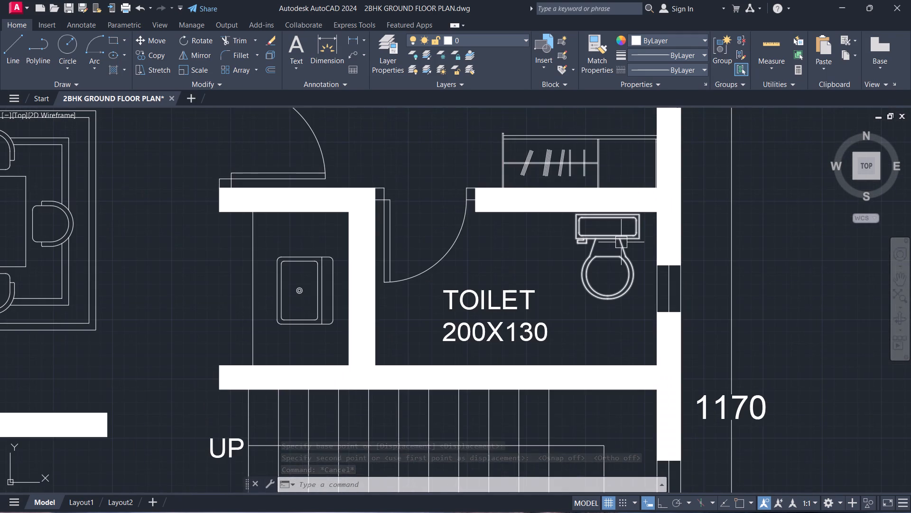
{"action": "left_click", "coordinate": [621, 242]}
{"action": "type", "text": "M"}
{"action": "key", "text": "space"}
{"action": "scroll", "coordinate": [611, 245], "scroll_direction": "up", "scroll_amount": 2}
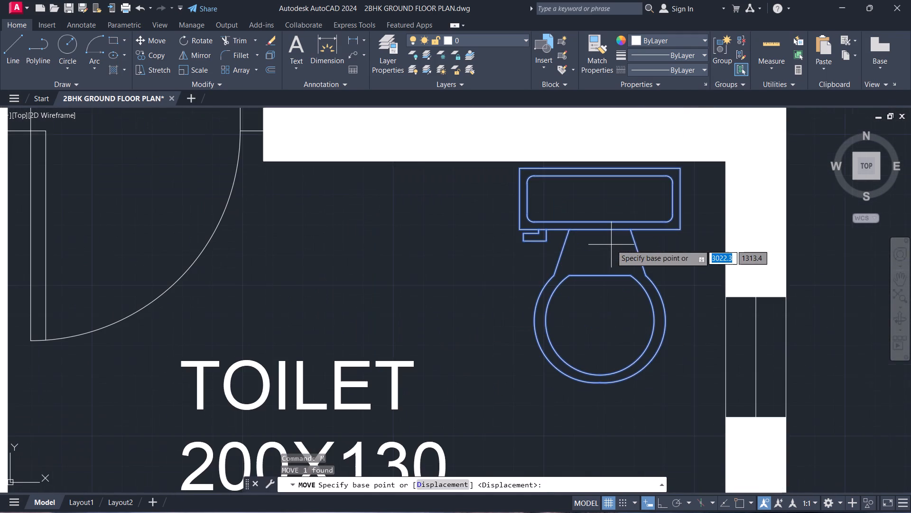
{"action": "left_click", "coordinate": [611, 245]}
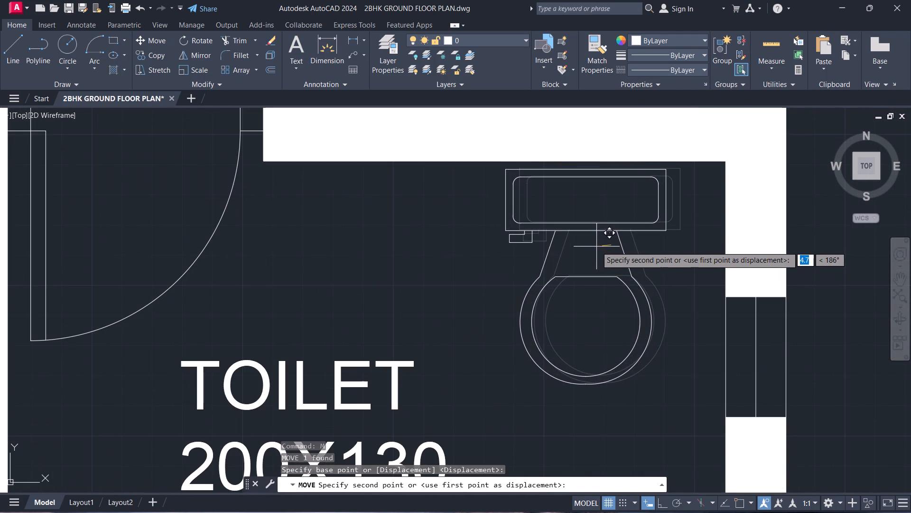
{"action": "left_click", "coordinate": [596, 247]}
{"action": "key", "text": "Escape"}
Inspect the toilet, staircase and lower bedroom areas and check the text height of the BED 390X360 label.
{"action": "scroll", "coordinate": [408, 219], "scroll_direction": "down", "scroll_amount": 1}
{"action": "middle_click_drag", "start_coordinate": [406, 219], "coordinate": [679, 167]}
{"action": "scroll", "coordinate": [547, 228], "scroll_direction": "down", "scroll_amount": 2}
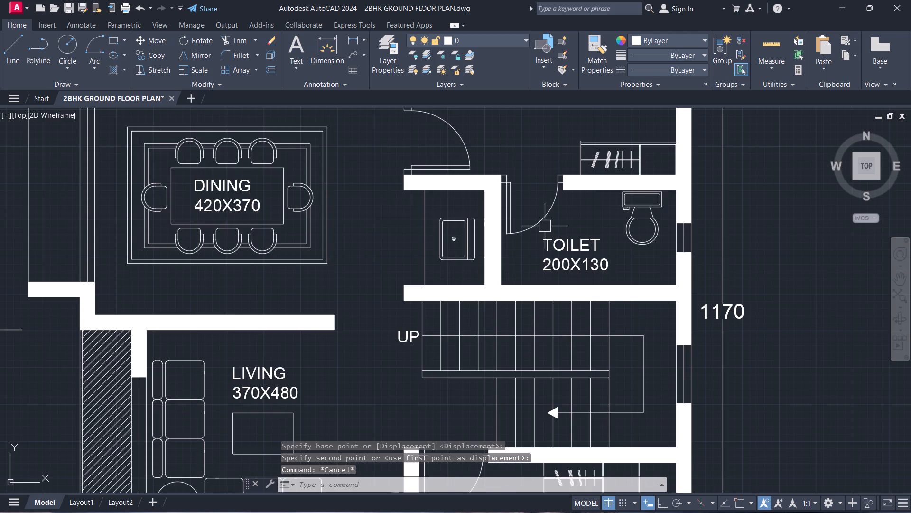
{"action": "scroll", "coordinate": [496, 197], "scroll_direction": "up", "scroll_amount": 1}
{"action": "scroll", "coordinate": [555, 284], "scroll_direction": "down", "scroll_amount": 1}
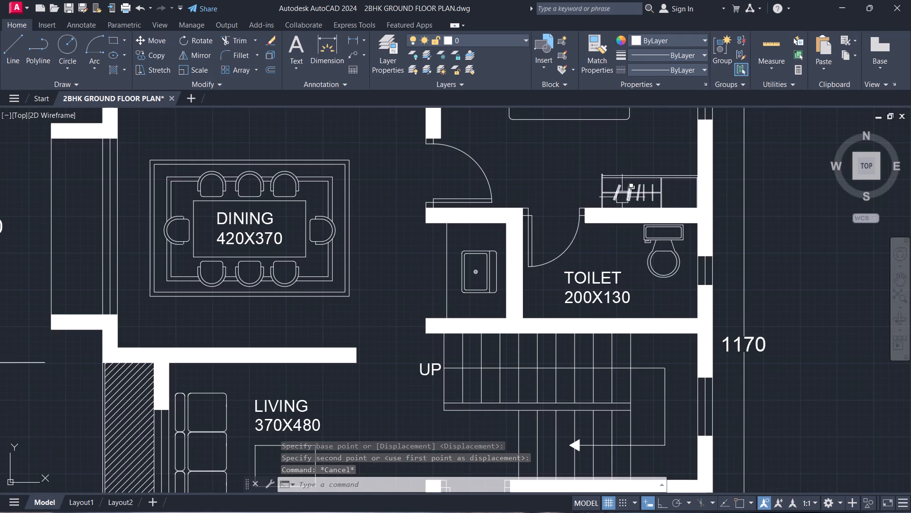
{"action": "scroll", "coordinate": [628, 193], "scroll_direction": "up", "scroll_amount": 3}
{"action": "scroll", "coordinate": [629, 193], "scroll_direction": "down", "scroll_amount": 2}
{"action": "middle_click_drag", "start_coordinate": [716, 319], "coordinate": [606, 57]}
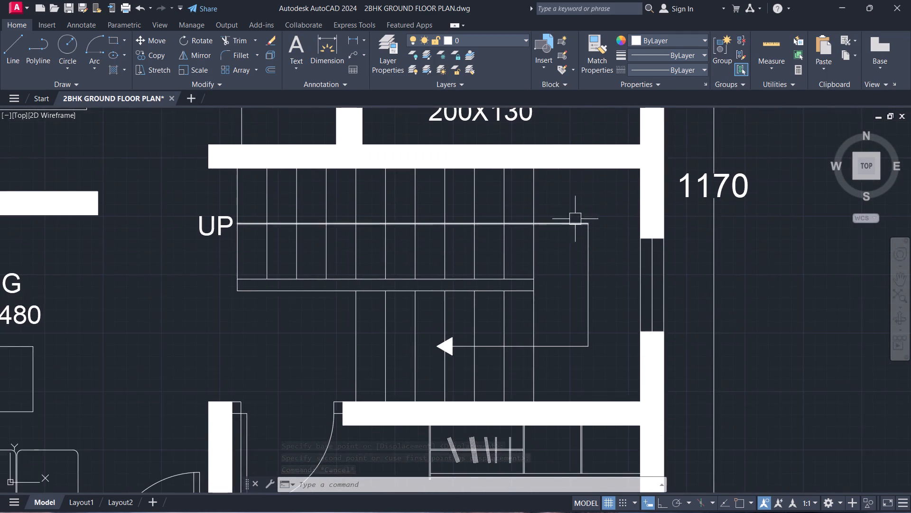
{"action": "middle_click_drag", "start_coordinate": [575, 219], "coordinate": [666, 141]}
{"action": "scroll", "coordinate": [575, 219], "scroll_direction": "up", "scroll_amount": 1}
{"action": "scroll", "coordinate": [666, 141], "scroll_direction": "down", "scroll_amount": 2}
{"action": "middle_click_drag", "start_coordinate": [601, 228], "coordinate": [722, 146]}
{"action": "scroll", "coordinate": [601, 228], "scroll_direction": "up", "scroll_amount": 1}
{"action": "middle_click_drag", "start_coordinate": [729, 300], "coordinate": [711, 117]}
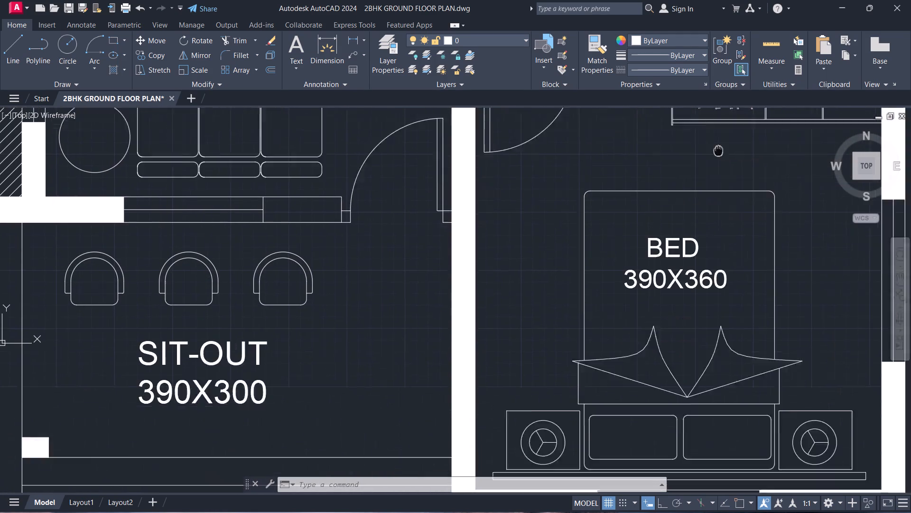
{"action": "middle_click_drag", "start_coordinate": [711, 117], "coordinate": [707, 99]}
{"action": "double_click", "coordinate": [657, 218]}
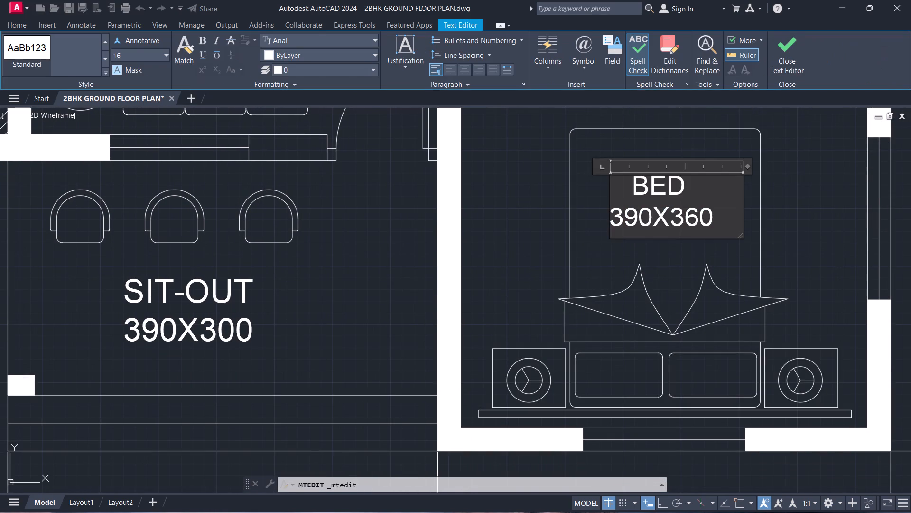
{"action": "key", "text": "Escape"}
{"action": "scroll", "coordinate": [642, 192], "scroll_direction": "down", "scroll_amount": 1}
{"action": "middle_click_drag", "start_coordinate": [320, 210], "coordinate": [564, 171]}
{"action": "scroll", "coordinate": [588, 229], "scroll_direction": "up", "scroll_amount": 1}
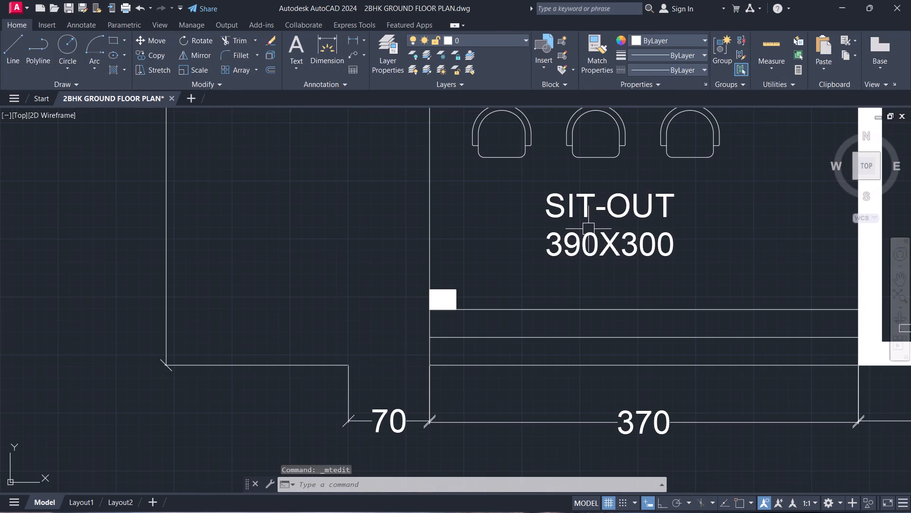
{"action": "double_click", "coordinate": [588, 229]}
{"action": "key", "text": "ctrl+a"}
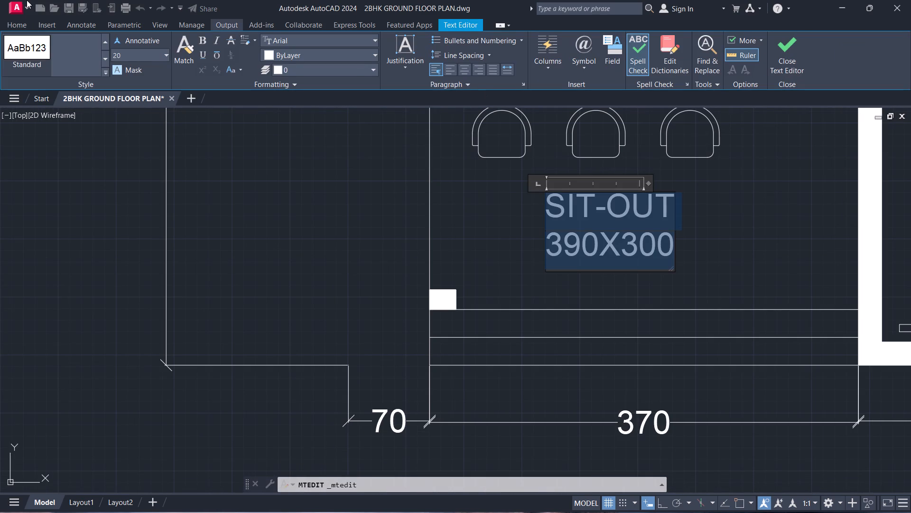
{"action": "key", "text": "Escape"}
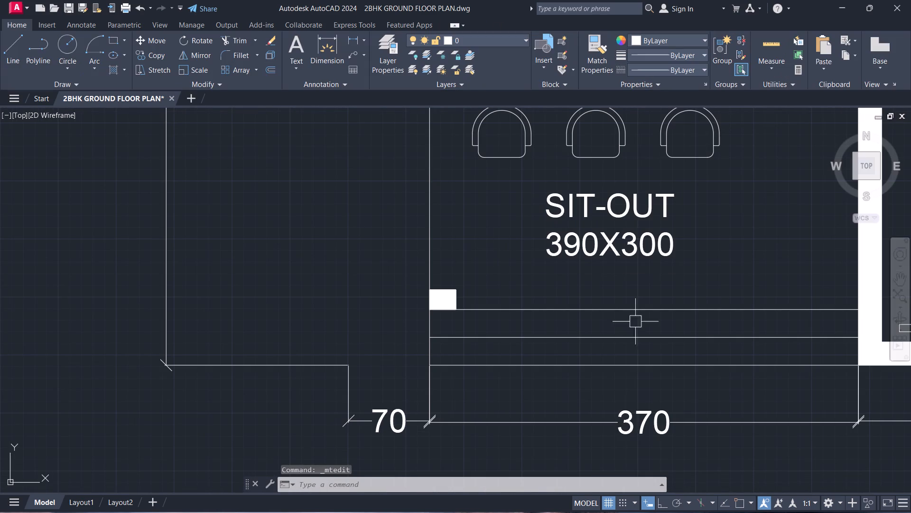
Set the text height of both lines of the SIT-OUT 390X300 label to 16.
{"action": "double_click", "coordinate": [631, 245]}
{"action": "left_click_drag", "start_coordinate": [668, 256], "coordinate": [601, 214]}
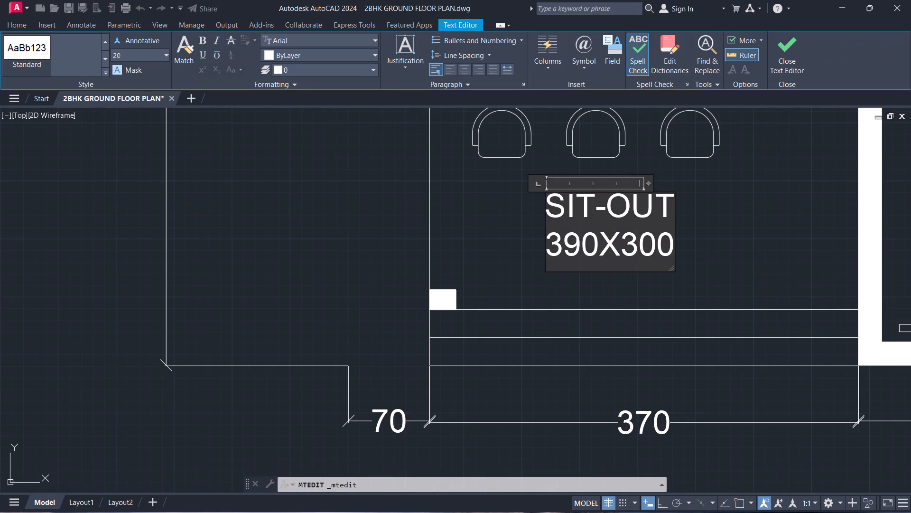
{"action": "left_click_drag", "start_coordinate": [601, 214], "coordinate": [537, 176]}
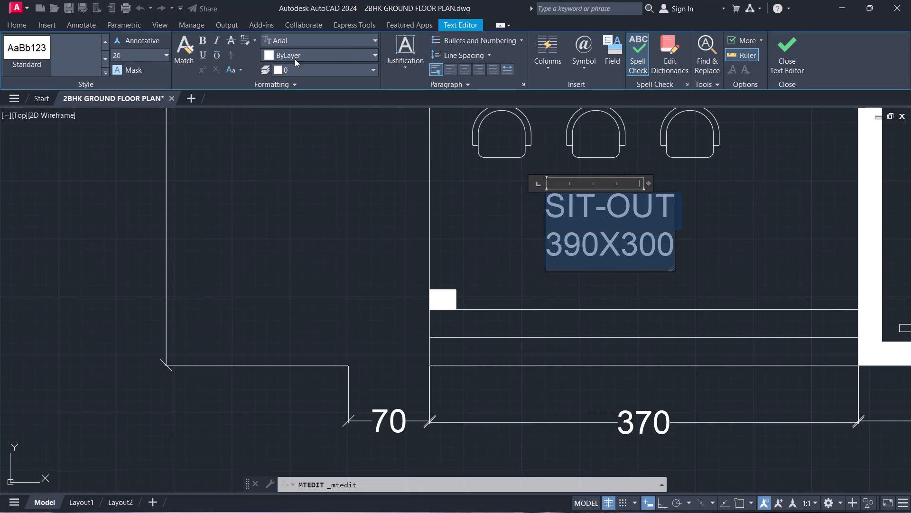
{"action": "left_click", "coordinate": [144, 59]}
{"action": "type", "text": "16"}
{"action": "key", "text": "Return"}
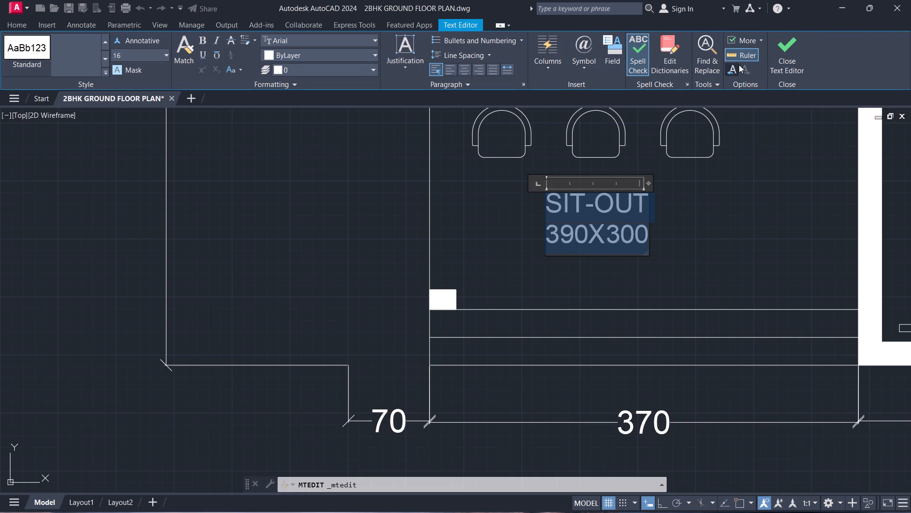
{"action": "left_click", "coordinate": [786, 39]}
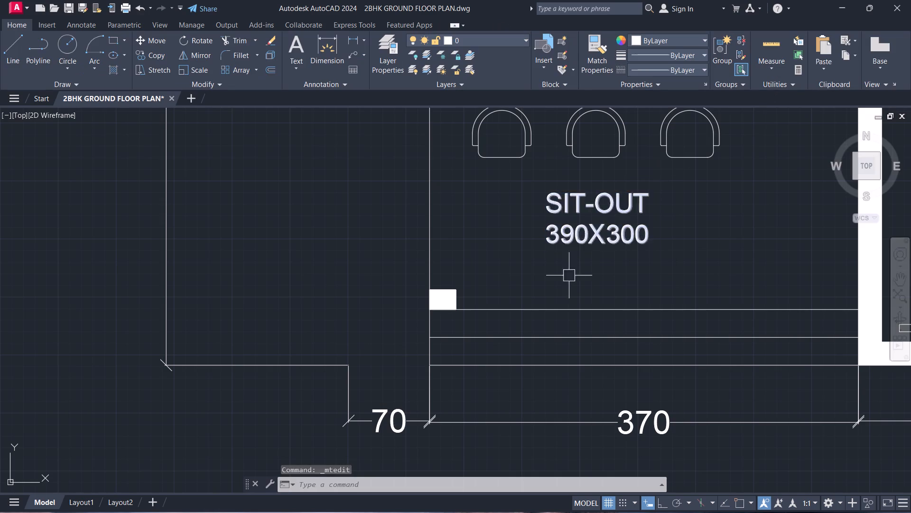
Add a leading space before DINING in the dining label to centre it over 420X370.
{"action": "scroll", "coordinate": [591, 308], "scroll_direction": "down", "scroll_amount": 3}
{"action": "scroll", "coordinate": [611, 294], "scroll_direction": "up", "scroll_amount": 1}
{"action": "middle_click_drag", "start_coordinate": [637, 237], "coordinate": [627, 316]}
{"action": "middle_click_drag", "start_coordinate": [616, 221], "coordinate": [628, 313]}
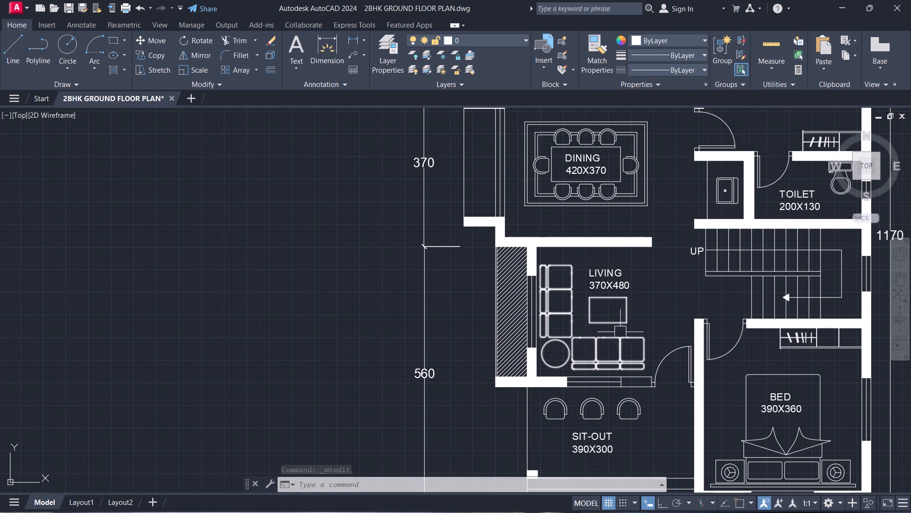
{"action": "middle_click_drag", "start_coordinate": [606, 248], "coordinate": [556, 243]}
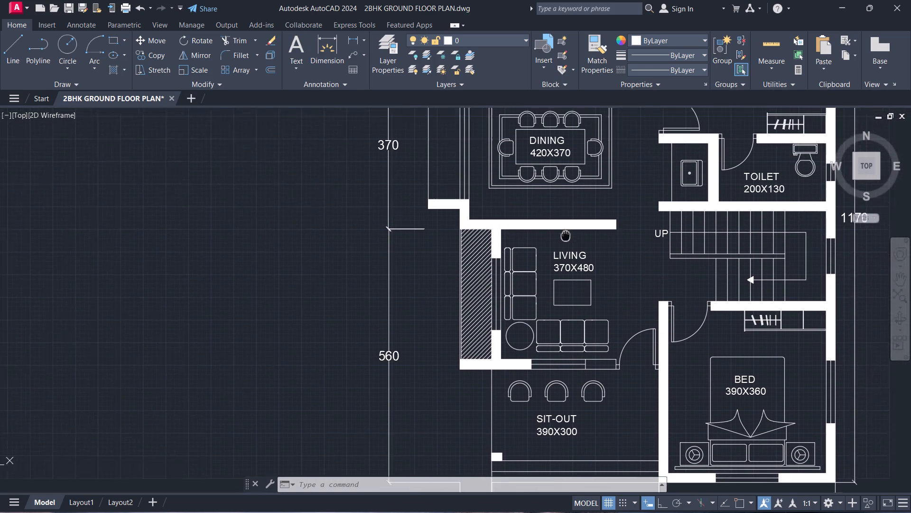
{"action": "middle_click_drag", "start_coordinate": [556, 243], "coordinate": [548, 253]}
{"action": "scroll", "coordinate": [583, 195], "scroll_direction": "up", "scroll_amount": 1}
{"action": "scroll", "coordinate": [479, 148], "scroll_direction": "up", "scroll_amount": 2}
{"action": "double_click", "coordinate": [479, 148]}
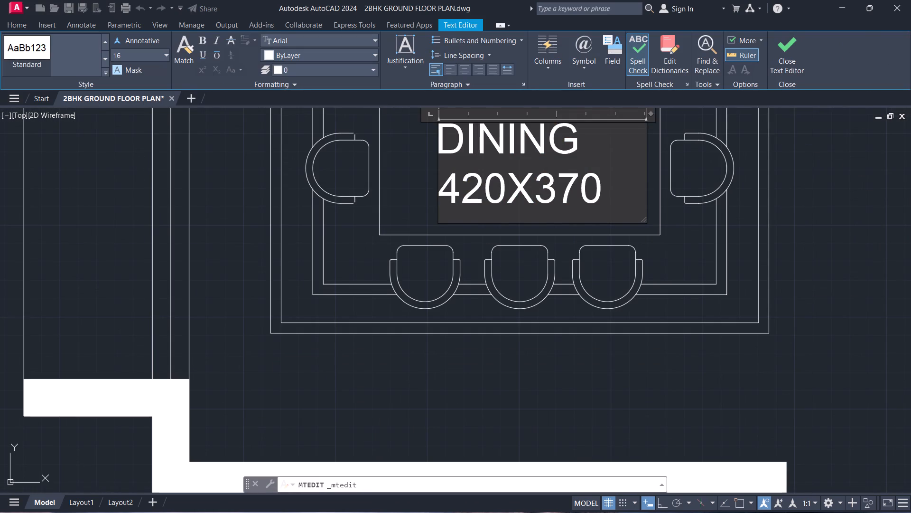
{"action": "left_click", "coordinate": [453, 141]}
{"action": "left_click", "coordinate": [447, 139]}
{"action": "key", "text": "space"}
{"action": "left_click", "coordinate": [784, 43]}
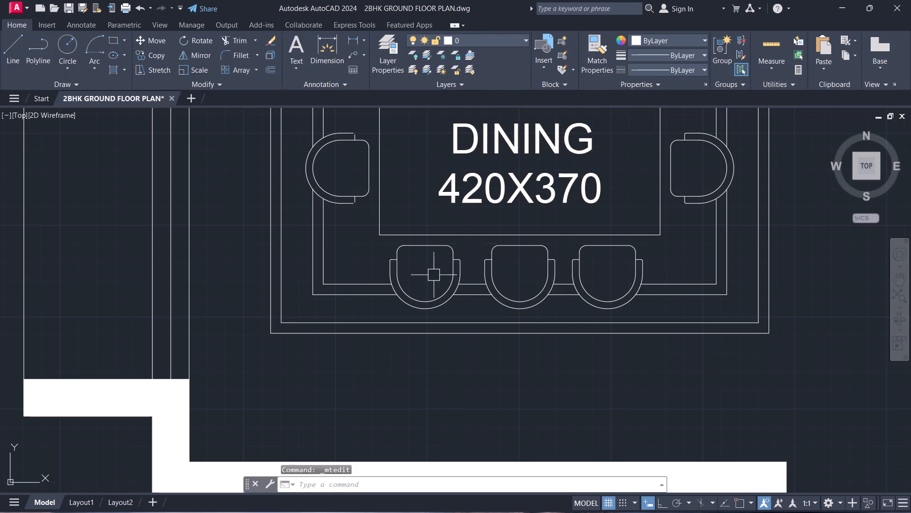
Draw a rectangle of about 146 by 69 just inside the dining table outline, framing the DINING label.
{"action": "scroll", "coordinate": [434, 275], "scroll_direction": "down", "scroll_amount": 2}
{"action": "scroll", "coordinate": [455, 257], "scroll_direction": "up", "scroll_amount": 1}
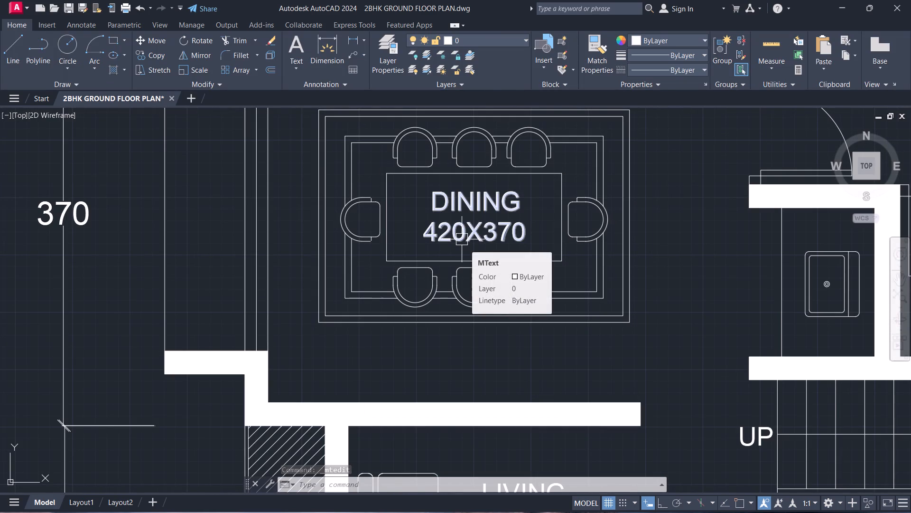
{"action": "type", "text": "REC"}
{"action": "key", "text": "space"}
{"action": "scroll", "coordinate": [436, 213], "scroll_direction": "up", "scroll_amount": 2}
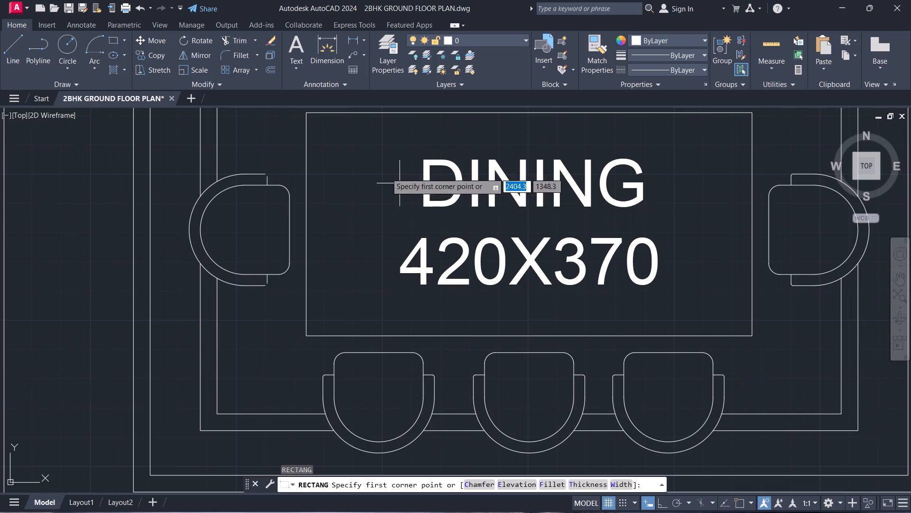
{"action": "left_click", "coordinate": [316, 124]}
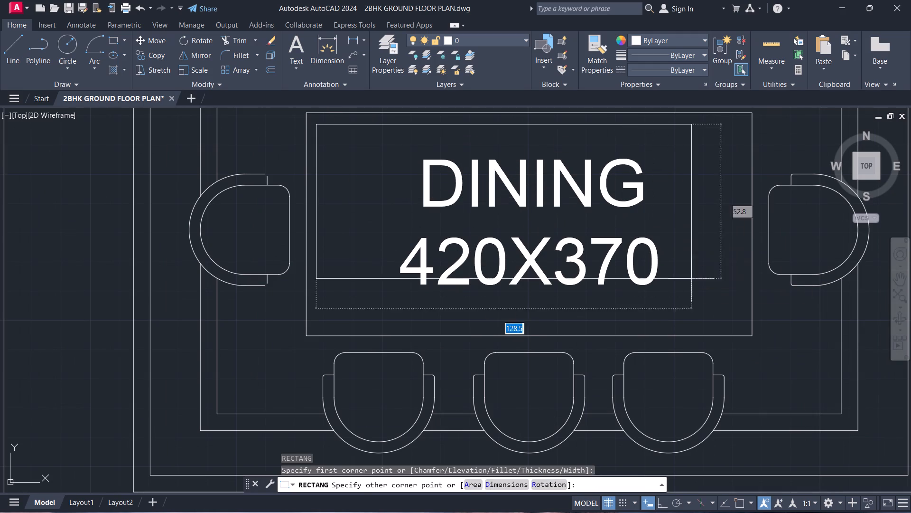
{"action": "left_click", "coordinate": [741, 327]}
{"action": "key", "text": "Escape"}
Review the plan's furniture and labels from the dining area up to the kitchen.
{"action": "scroll", "coordinate": [667, 277], "scroll_direction": "down", "scroll_amount": 1}
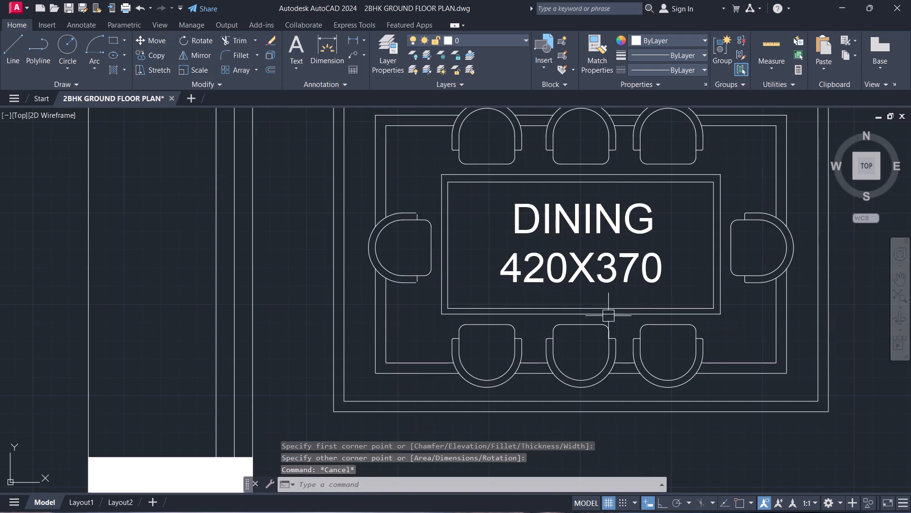
{"action": "scroll", "coordinate": [682, 134], "scroll_direction": "down", "scroll_amount": 1}
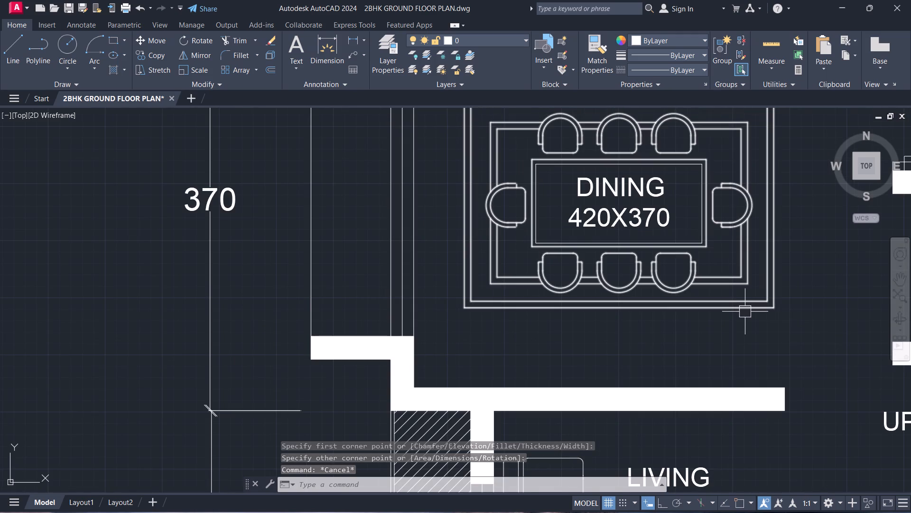
{"action": "middle_click_drag", "start_coordinate": [725, 303], "coordinate": [632, 283]}
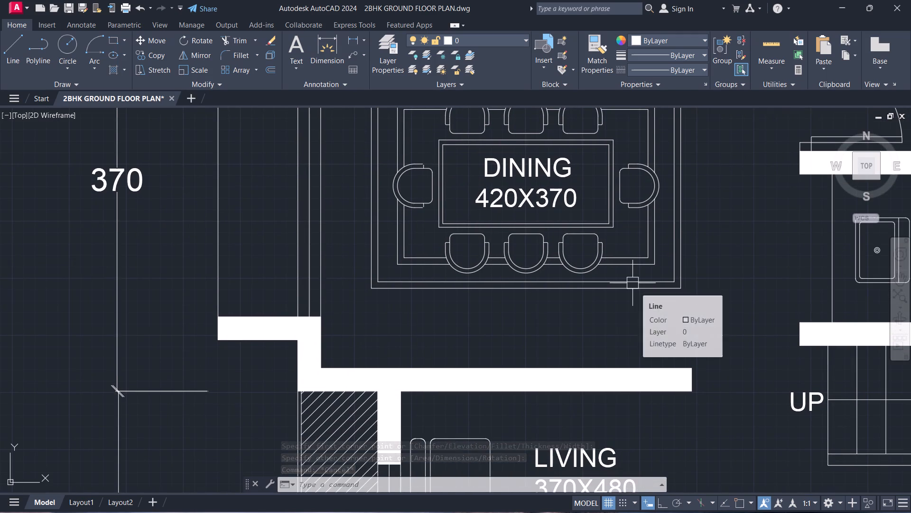
{"action": "scroll", "coordinate": [633, 301], "scroll_direction": "down", "scroll_amount": 3}
{"action": "middle_click_drag", "start_coordinate": [682, 255], "coordinate": [670, 248]}
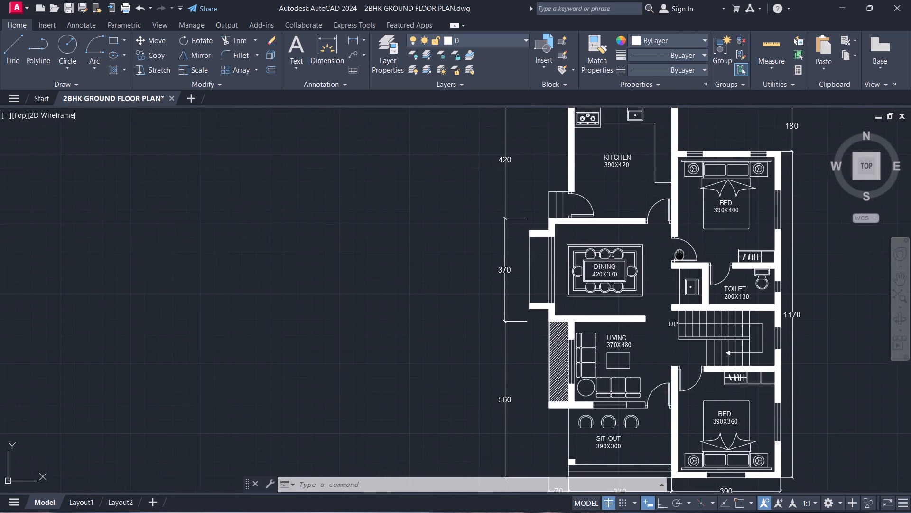
{"action": "middle_click_drag", "start_coordinate": [670, 248], "coordinate": [607, 278]}
{"action": "scroll", "coordinate": [556, 164], "scroll_direction": "up", "scroll_amount": 1}
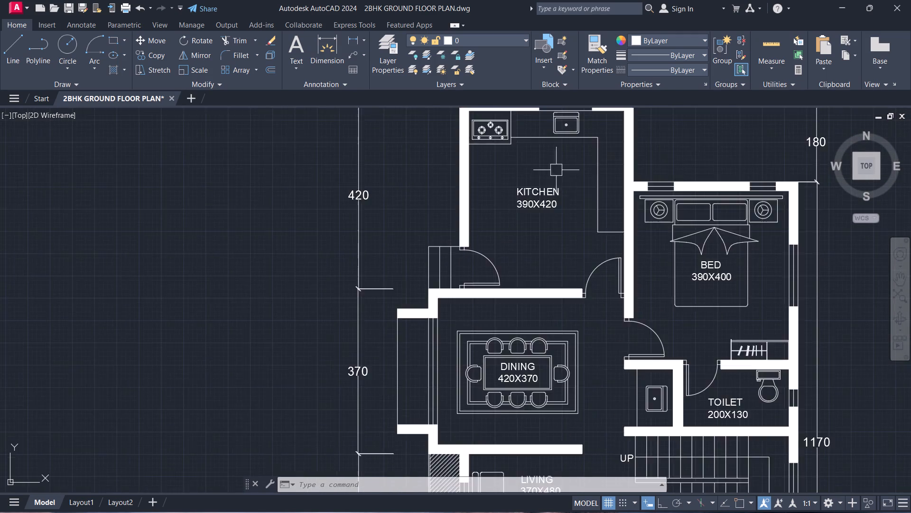
{"action": "scroll", "coordinate": [553, 178], "scroll_direction": "up", "scroll_amount": 1}
{"action": "middle_click_drag", "start_coordinate": [544, 193], "coordinate": [518, 346]}
{"action": "scroll", "coordinate": [442, 249], "scroll_direction": "up", "scroll_amount": 1}
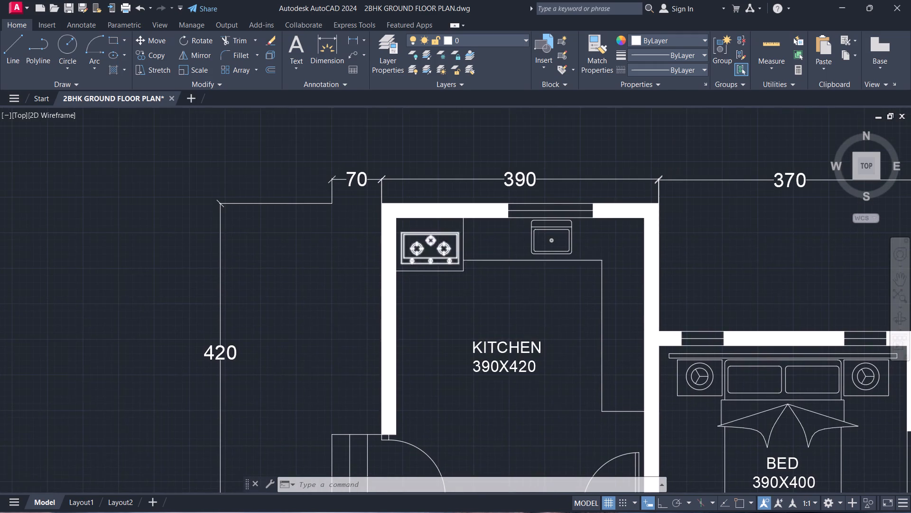
Copy the kitchen stove onto the counter running along the wall opposite the existing stove.
{"action": "scroll", "coordinate": [442, 249], "scroll_direction": "up", "scroll_amount": 1}
{"action": "left_click", "coordinate": [442, 249]}
{"action": "type", "text": "CO"}
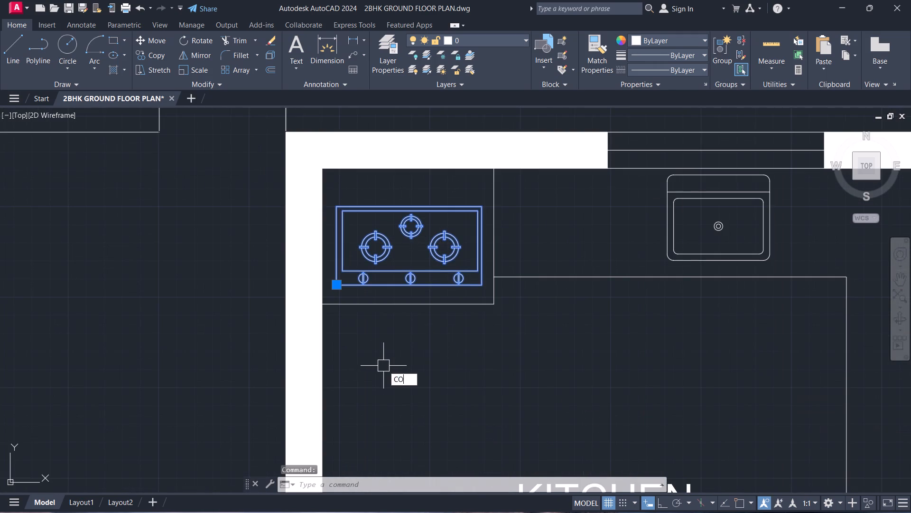
{"action": "key", "text": "space"}
{"action": "left_click", "coordinate": [383, 366]}
{"action": "scroll", "coordinate": [622, 337], "scroll_direction": "down", "scroll_amount": 3}
{"action": "scroll", "coordinate": [704, 426], "scroll_direction": "up", "scroll_amount": 4}
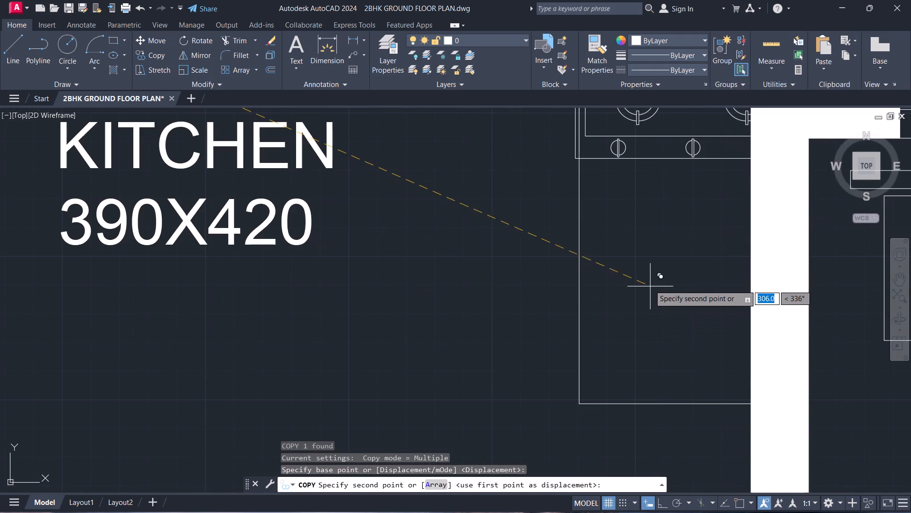
{"action": "left_click", "coordinate": [650, 285]}
{"action": "key", "text": "Escape"}
Rotate the copied stove 270° about its centre so its knobs face into the kitchen.
{"action": "left_click", "coordinate": [629, 121]}
{"action": "scroll", "coordinate": [644, 149], "scroll_direction": "down", "scroll_amount": 2}
{"action": "middle_click_drag", "start_coordinate": [642, 163], "coordinate": [635, 424]}
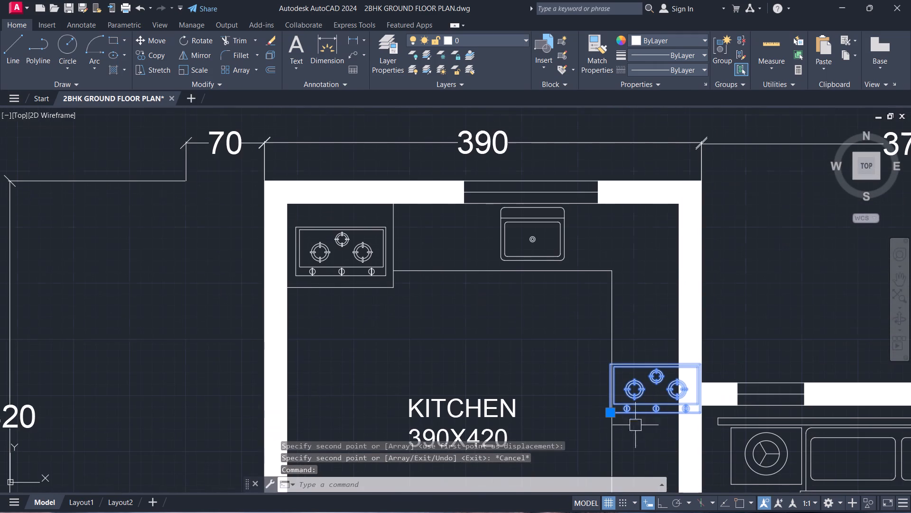
{"action": "type", "text": "RO"}
{"action": "key", "text": "space"}
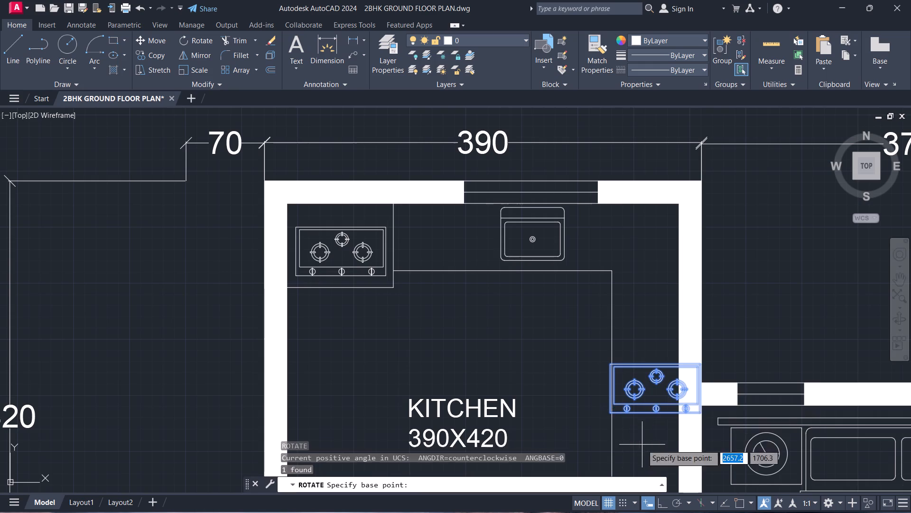
{"action": "scroll", "coordinate": [650, 391], "scroll_direction": "up", "scroll_amount": 1}
{"action": "left_click", "coordinate": [650, 391]}
{"action": "middle_click_drag", "start_coordinate": [651, 416], "coordinate": [603, 270]}
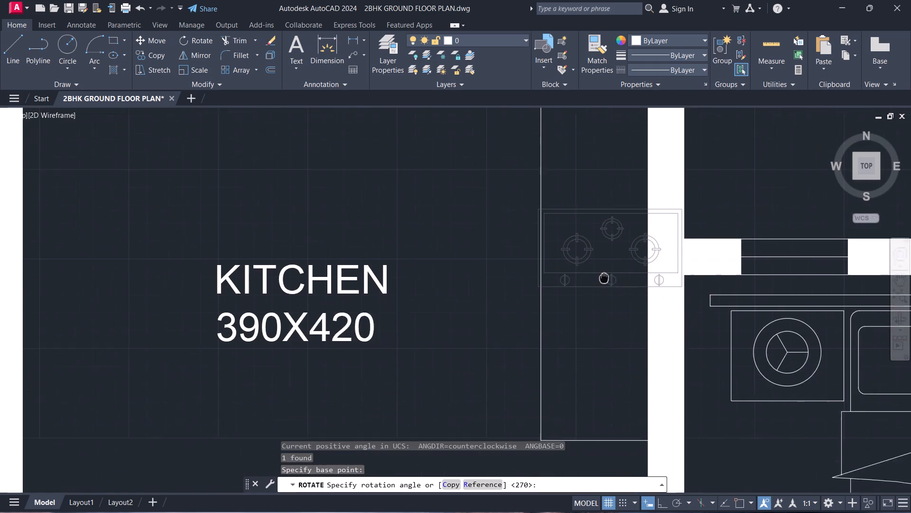
{"action": "middle_click_drag", "start_coordinate": [603, 270], "coordinate": [599, 252]}
{"action": "key", "text": "F8"}
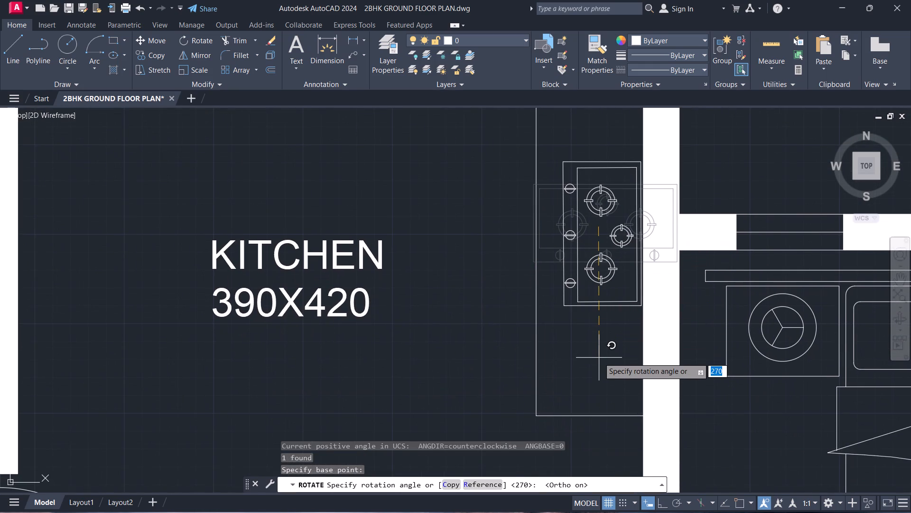
{"action": "left_click", "coordinate": [598, 349]}
{"action": "key", "text": "Escape"}
Move the rotated stove slightly away from the wall so it sits within the counter's width.
{"action": "middle_click_drag", "start_coordinate": [594, 264], "coordinate": [596, 376]}
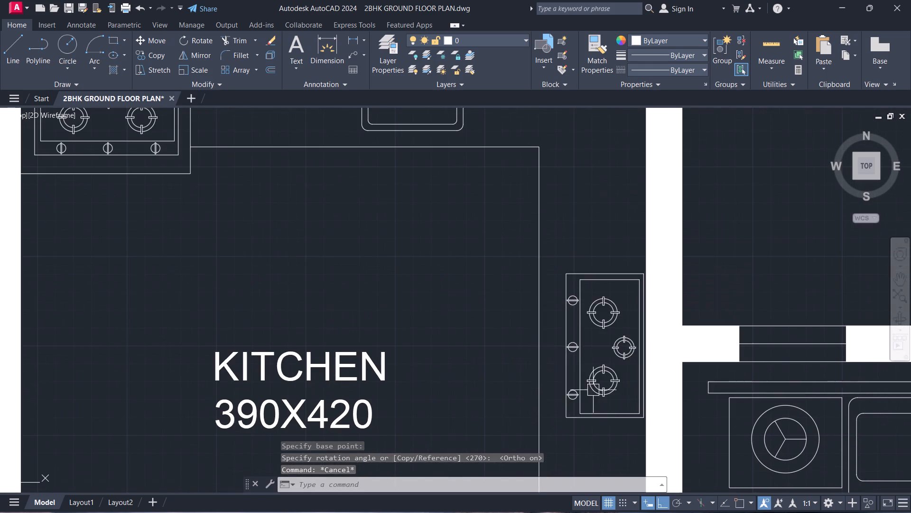
{"action": "left_click_drag", "start_coordinate": [591, 416], "coordinate": [589, 408]}
{"action": "type", "text": "M"}
{"action": "key", "text": "space"}
{"action": "scroll", "coordinate": [573, 360], "scroll_direction": "up", "scroll_amount": 1}
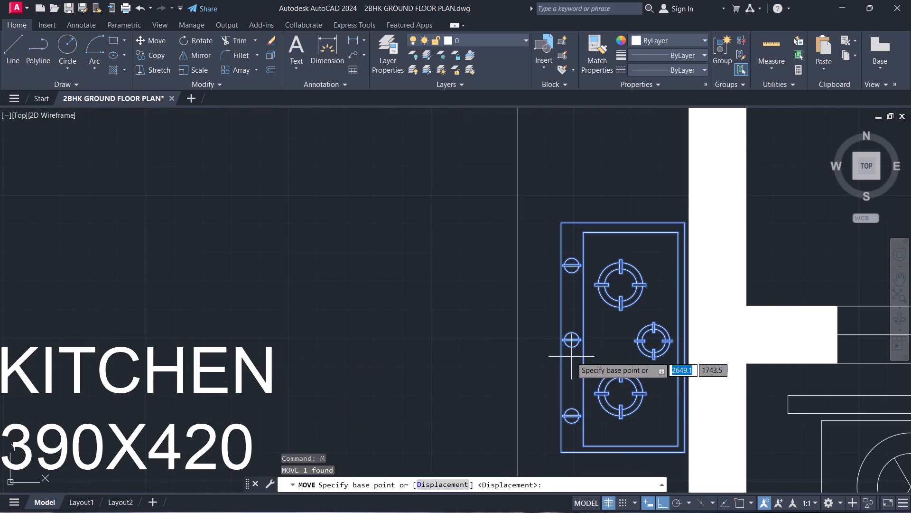
{"action": "left_click", "coordinate": [571, 357]}
{"action": "left_click", "coordinate": [554, 357]}
{"action": "key", "text": "Escape"}
{"action": "scroll", "coordinate": [604, 316], "scroll_direction": "up", "scroll_amount": 1}
{"action": "scroll", "coordinate": [604, 316], "scroll_direction": "down", "scroll_amount": 3}
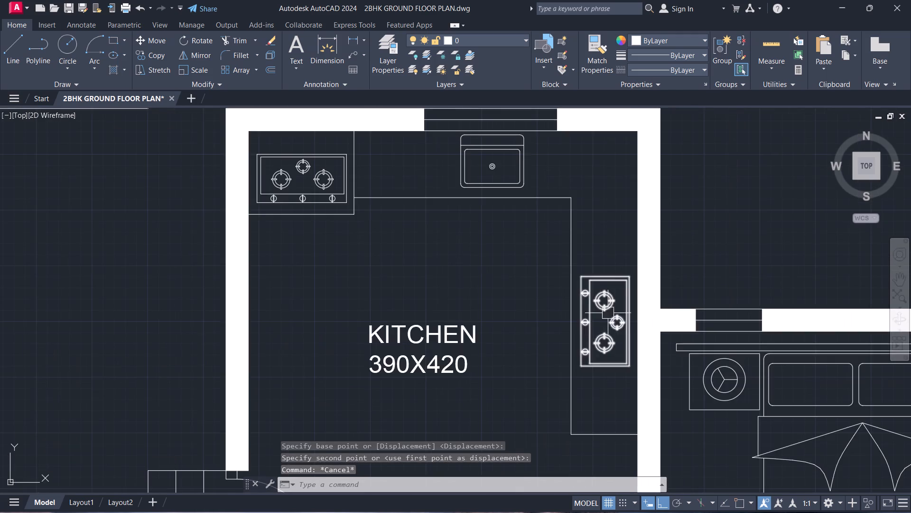
Review the plan from the kitchen counter and doors down through the dining, living and sit-out areas.
{"action": "scroll", "coordinate": [608, 352], "scroll_direction": "up", "scroll_amount": 2}
{"action": "middle_click_drag", "start_coordinate": [608, 352], "coordinate": [716, 298]}
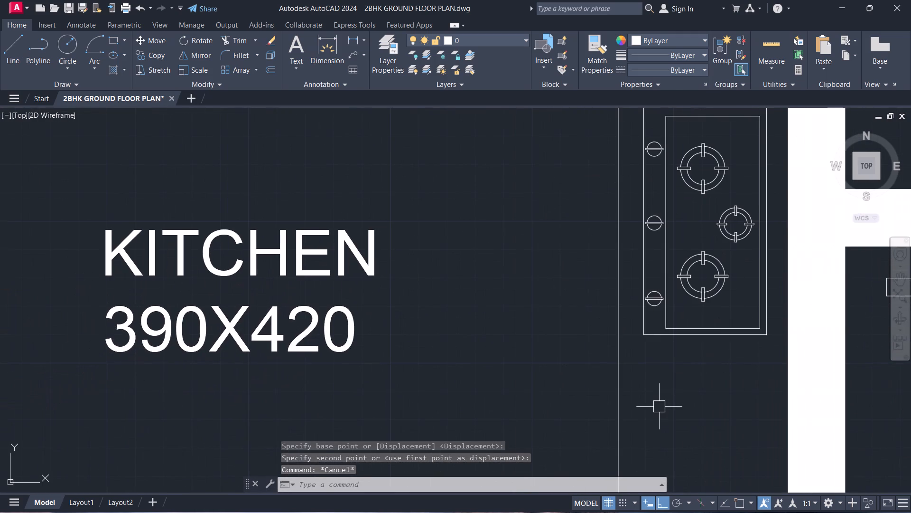
{"action": "scroll", "coordinate": [659, 407], "scroll_direction": "down", "scroll_amount": 1}
{"action": "middle_click_drag", "start_coordinate": [659, 407], "coordinate": [631, 243]}
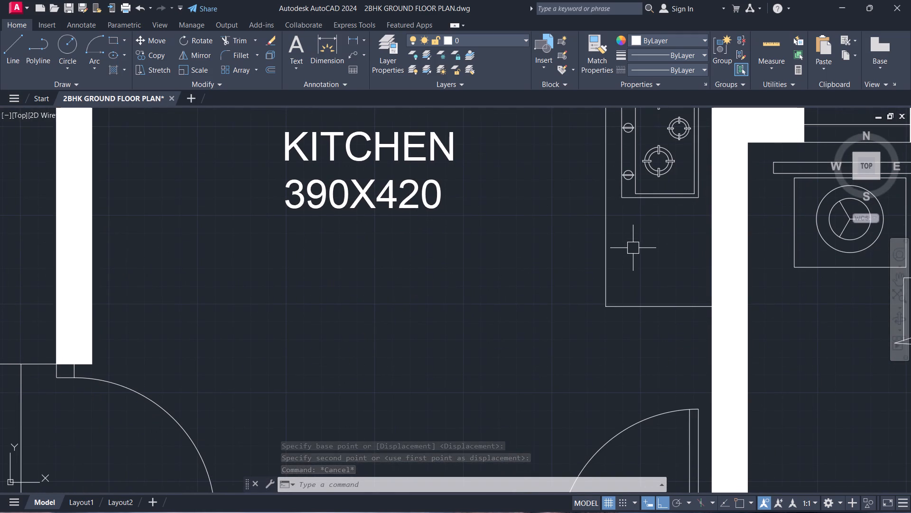
{"action": "middle_click_drag", "start_coordinate": [363, 195], "coordinate": [569, 384]}
{"action": "key", "text": "alt+Tab"}
{"action": "key", "text": "alt+Tab"}
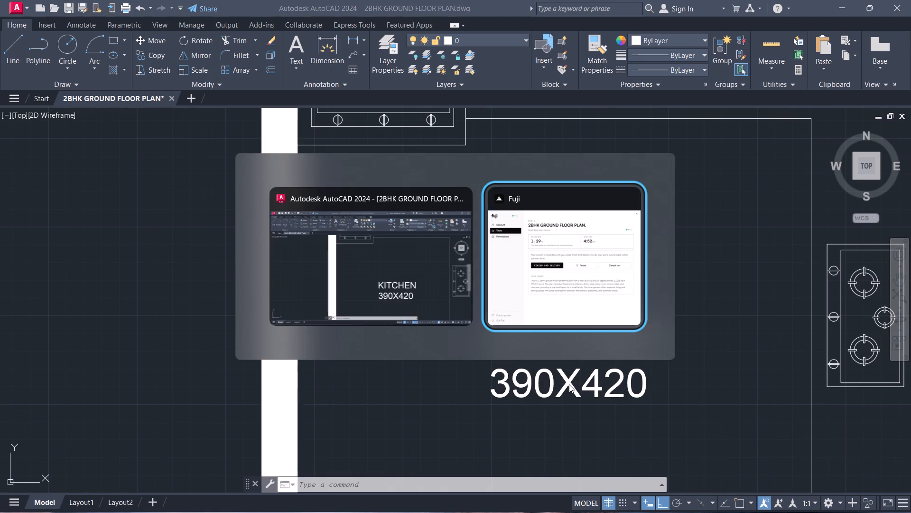
{"action": "middle_click_drag", "start_coordinate": [569, 381], "coordinate": [534, 204]}
{"action": "middle_click_drag", "start_coordinate": [331, 385], "coordinate": [583, 198]}
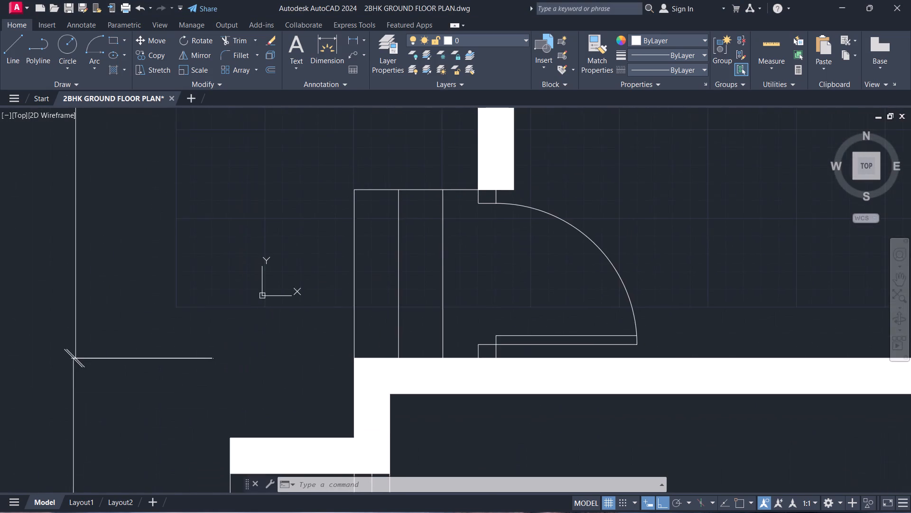
{"action": "scroll", "coordinate": [583, 198], "scroll_direction": "down", "scroll_amount": 2}
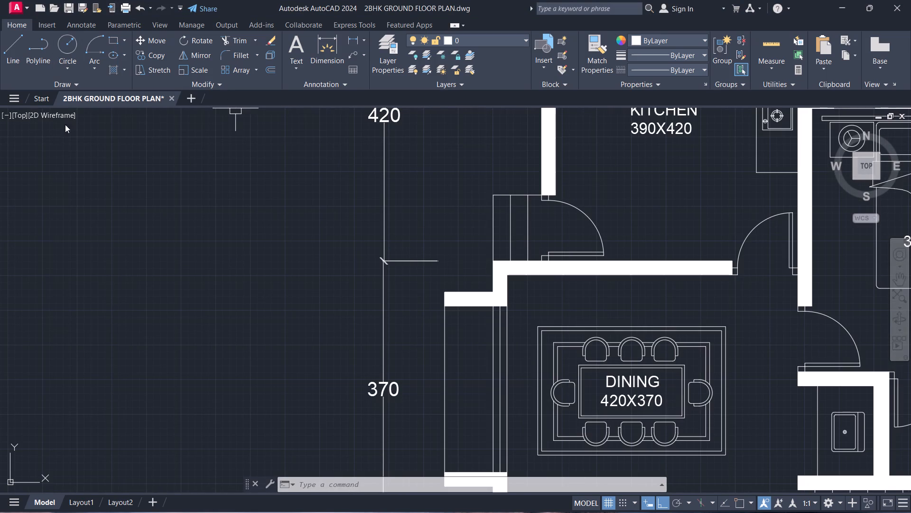
{"action": "scroll", "coordinate": [447, 402], "scroll_direction": "down", "scroll_amount": 1}
{"action": "scroll", "coordinate": [452, 333], "scroll_direction": "up", "scroll_amount": 1}
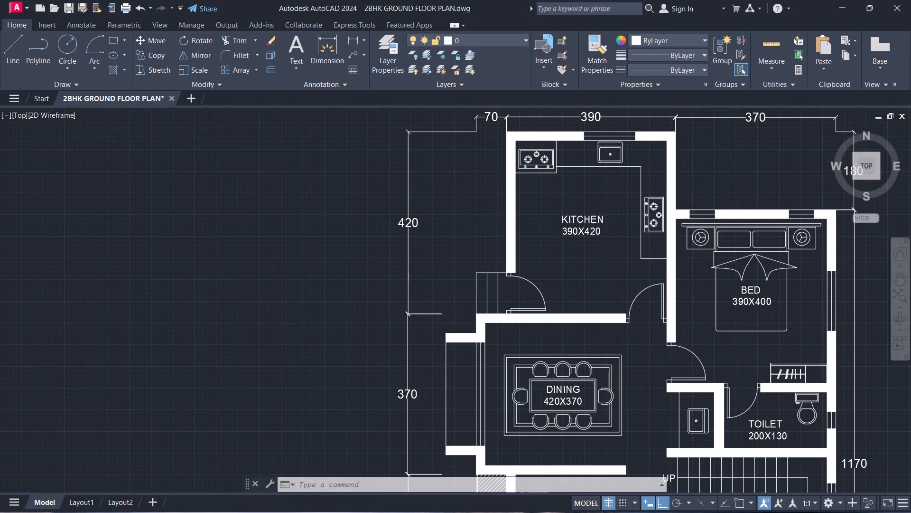
{"action": "scroll", "coordinate": [449, 323], "scroll_direction": "up", "scroll_amount": 1}
{"action": "scroll", "coordinate": [447, 316], "scroll_direction": "down", "scroll_amount": 2}
{"action": "middle_click_drag", "start_coordinate": [441, 331], "coordinate": [441, 72]}
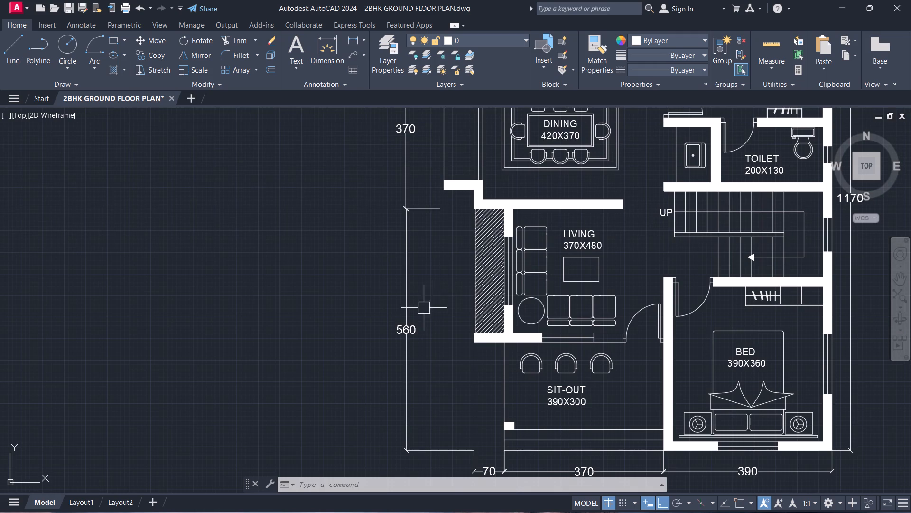
Delete the 560 vertical dimension alongside the living room and sit-out.
{"action": "left_click", "coordinate": [424, 308]}
{"action": "left_click", "coordinate": [370, 289]}
{"action": "key", "text": "Delete"}
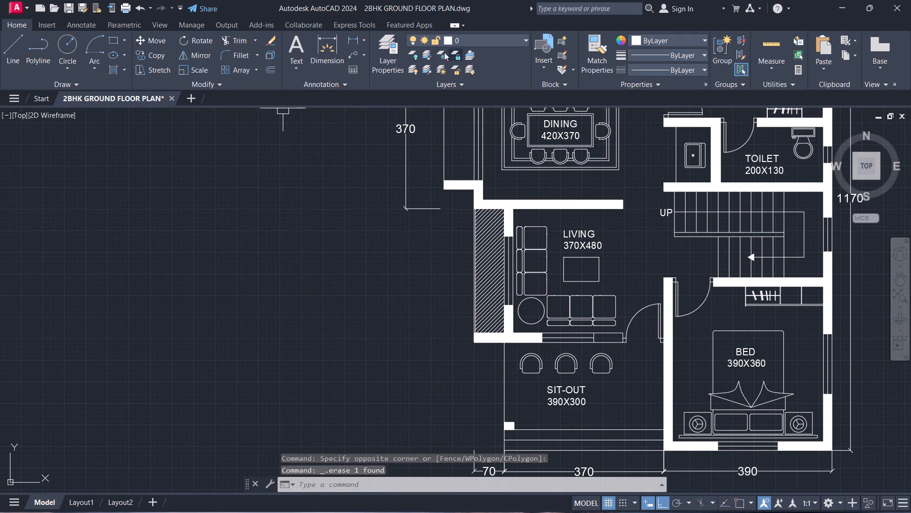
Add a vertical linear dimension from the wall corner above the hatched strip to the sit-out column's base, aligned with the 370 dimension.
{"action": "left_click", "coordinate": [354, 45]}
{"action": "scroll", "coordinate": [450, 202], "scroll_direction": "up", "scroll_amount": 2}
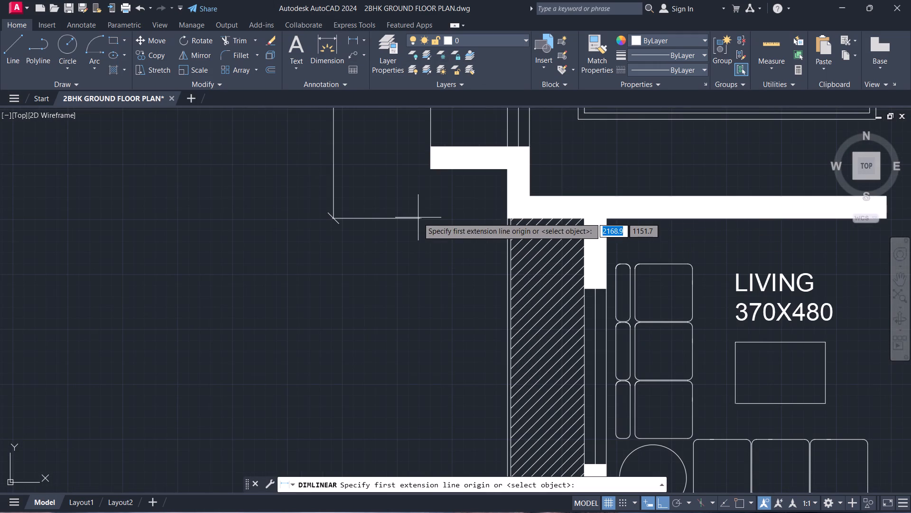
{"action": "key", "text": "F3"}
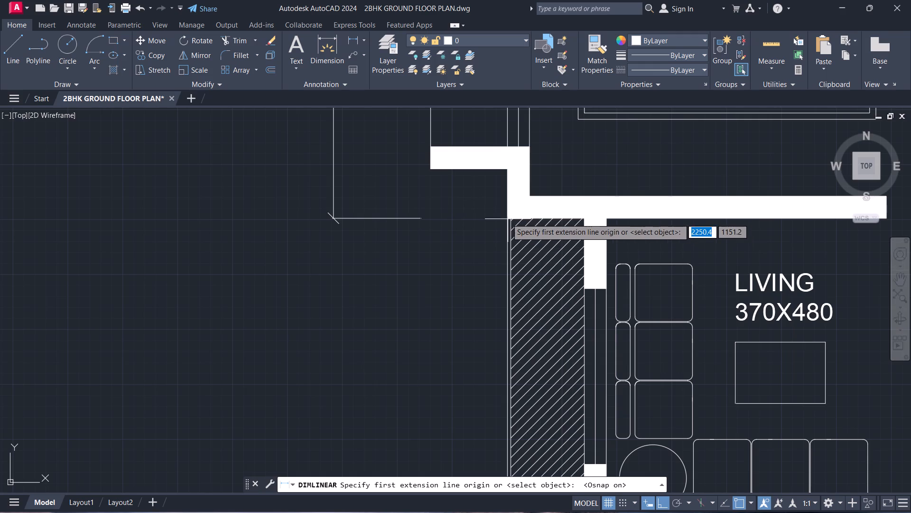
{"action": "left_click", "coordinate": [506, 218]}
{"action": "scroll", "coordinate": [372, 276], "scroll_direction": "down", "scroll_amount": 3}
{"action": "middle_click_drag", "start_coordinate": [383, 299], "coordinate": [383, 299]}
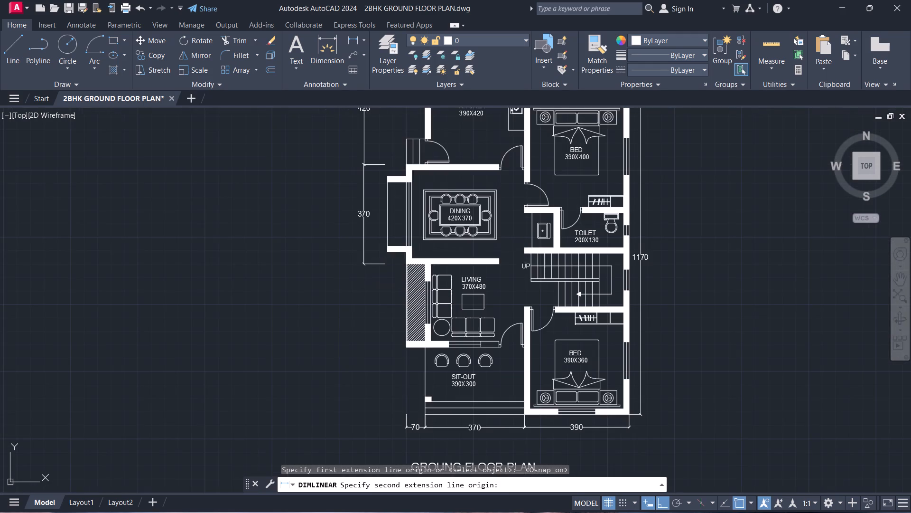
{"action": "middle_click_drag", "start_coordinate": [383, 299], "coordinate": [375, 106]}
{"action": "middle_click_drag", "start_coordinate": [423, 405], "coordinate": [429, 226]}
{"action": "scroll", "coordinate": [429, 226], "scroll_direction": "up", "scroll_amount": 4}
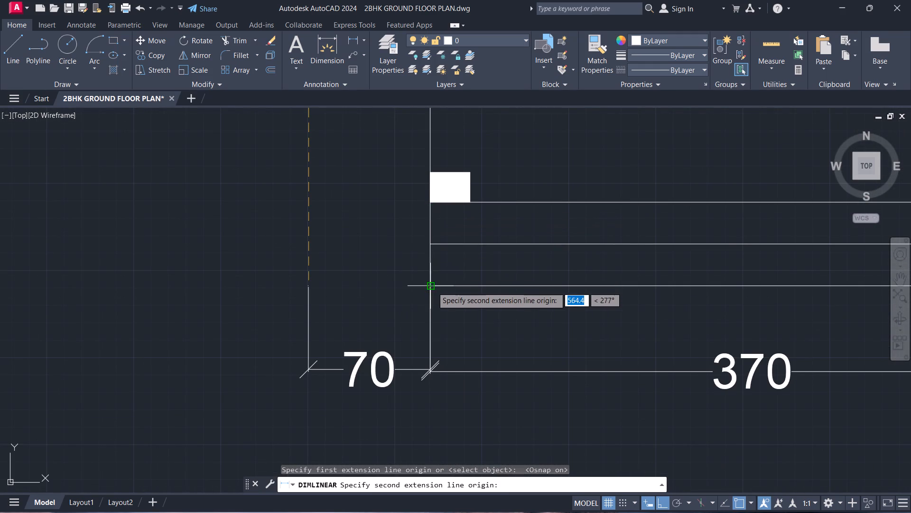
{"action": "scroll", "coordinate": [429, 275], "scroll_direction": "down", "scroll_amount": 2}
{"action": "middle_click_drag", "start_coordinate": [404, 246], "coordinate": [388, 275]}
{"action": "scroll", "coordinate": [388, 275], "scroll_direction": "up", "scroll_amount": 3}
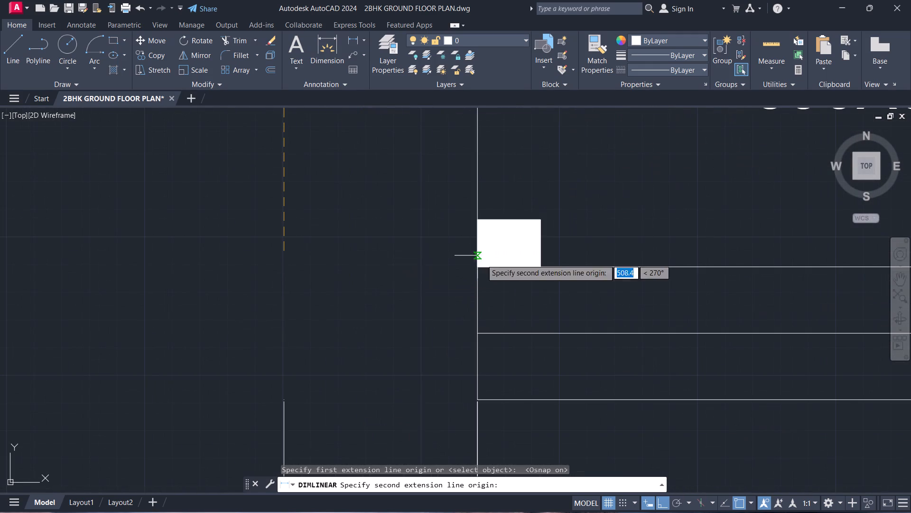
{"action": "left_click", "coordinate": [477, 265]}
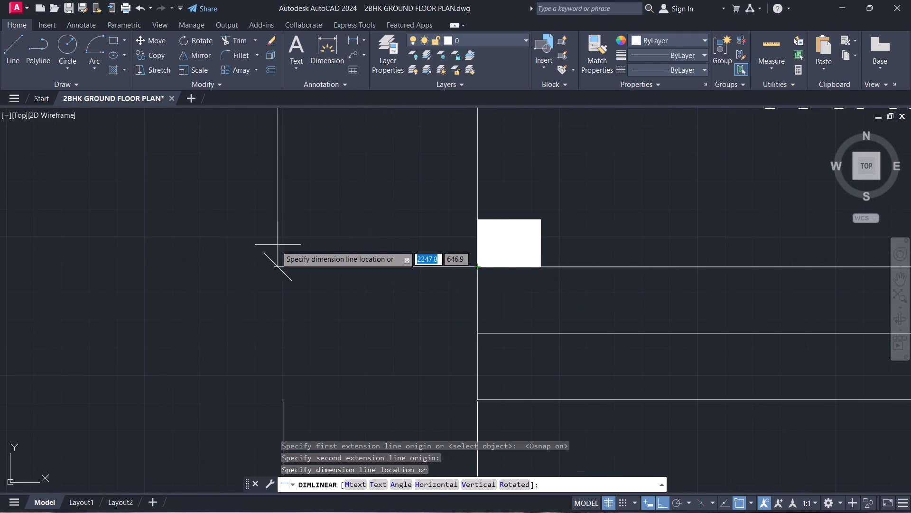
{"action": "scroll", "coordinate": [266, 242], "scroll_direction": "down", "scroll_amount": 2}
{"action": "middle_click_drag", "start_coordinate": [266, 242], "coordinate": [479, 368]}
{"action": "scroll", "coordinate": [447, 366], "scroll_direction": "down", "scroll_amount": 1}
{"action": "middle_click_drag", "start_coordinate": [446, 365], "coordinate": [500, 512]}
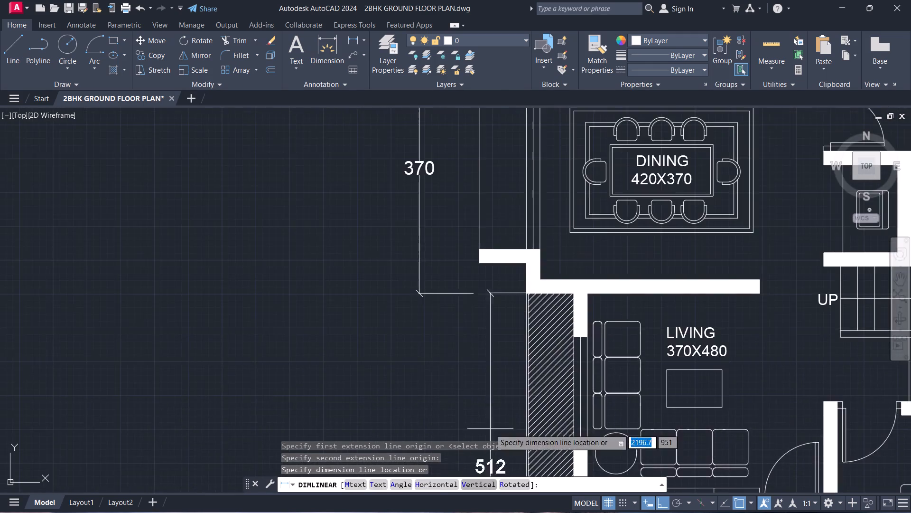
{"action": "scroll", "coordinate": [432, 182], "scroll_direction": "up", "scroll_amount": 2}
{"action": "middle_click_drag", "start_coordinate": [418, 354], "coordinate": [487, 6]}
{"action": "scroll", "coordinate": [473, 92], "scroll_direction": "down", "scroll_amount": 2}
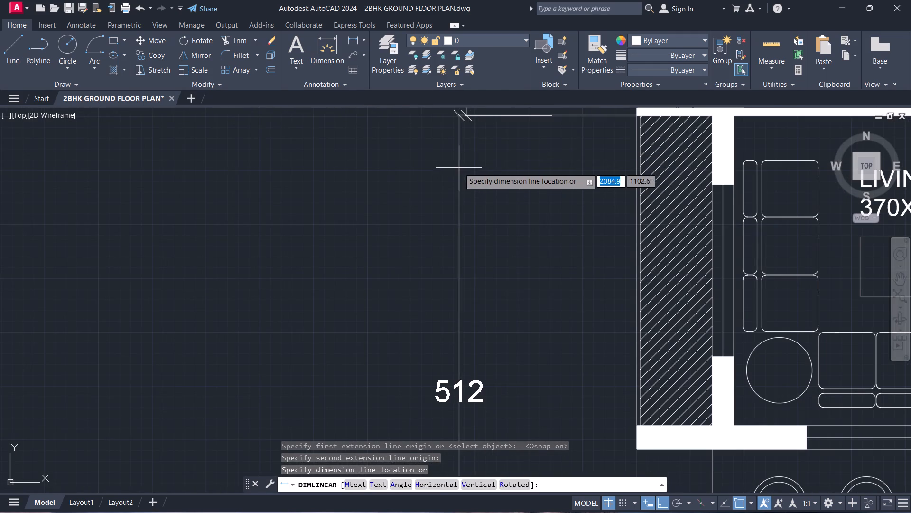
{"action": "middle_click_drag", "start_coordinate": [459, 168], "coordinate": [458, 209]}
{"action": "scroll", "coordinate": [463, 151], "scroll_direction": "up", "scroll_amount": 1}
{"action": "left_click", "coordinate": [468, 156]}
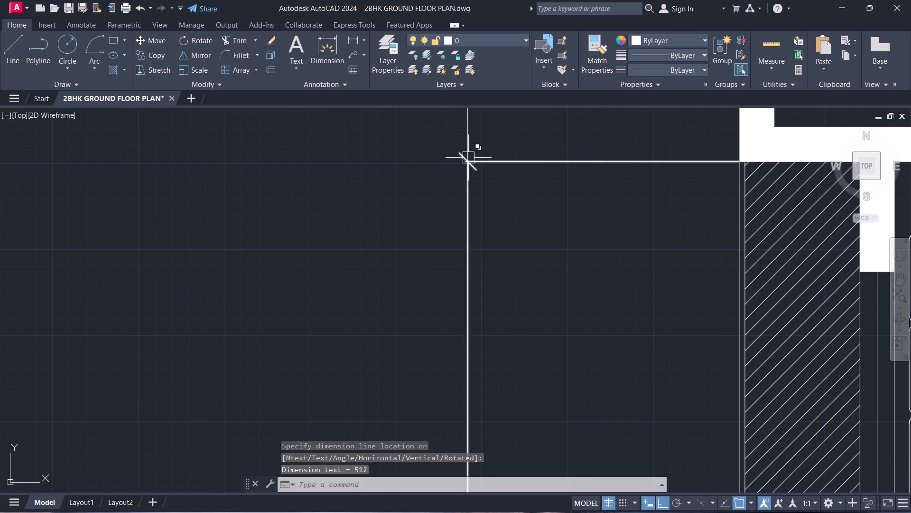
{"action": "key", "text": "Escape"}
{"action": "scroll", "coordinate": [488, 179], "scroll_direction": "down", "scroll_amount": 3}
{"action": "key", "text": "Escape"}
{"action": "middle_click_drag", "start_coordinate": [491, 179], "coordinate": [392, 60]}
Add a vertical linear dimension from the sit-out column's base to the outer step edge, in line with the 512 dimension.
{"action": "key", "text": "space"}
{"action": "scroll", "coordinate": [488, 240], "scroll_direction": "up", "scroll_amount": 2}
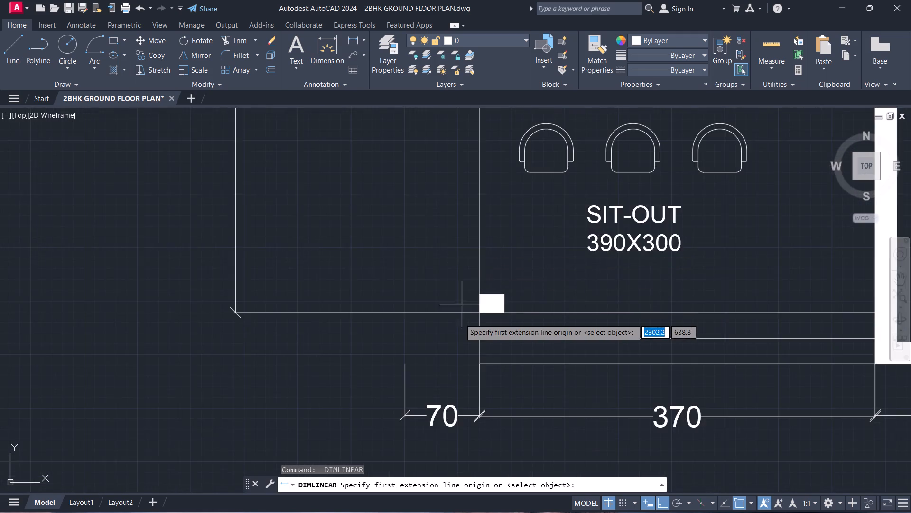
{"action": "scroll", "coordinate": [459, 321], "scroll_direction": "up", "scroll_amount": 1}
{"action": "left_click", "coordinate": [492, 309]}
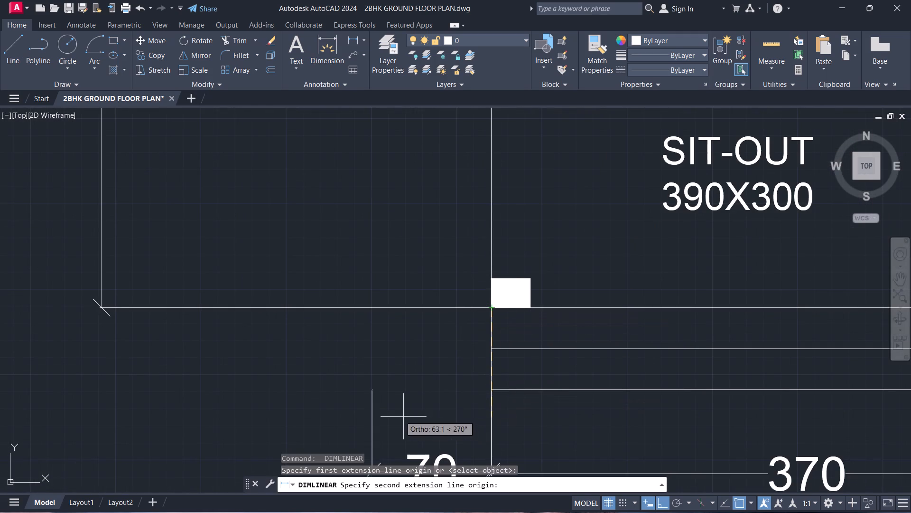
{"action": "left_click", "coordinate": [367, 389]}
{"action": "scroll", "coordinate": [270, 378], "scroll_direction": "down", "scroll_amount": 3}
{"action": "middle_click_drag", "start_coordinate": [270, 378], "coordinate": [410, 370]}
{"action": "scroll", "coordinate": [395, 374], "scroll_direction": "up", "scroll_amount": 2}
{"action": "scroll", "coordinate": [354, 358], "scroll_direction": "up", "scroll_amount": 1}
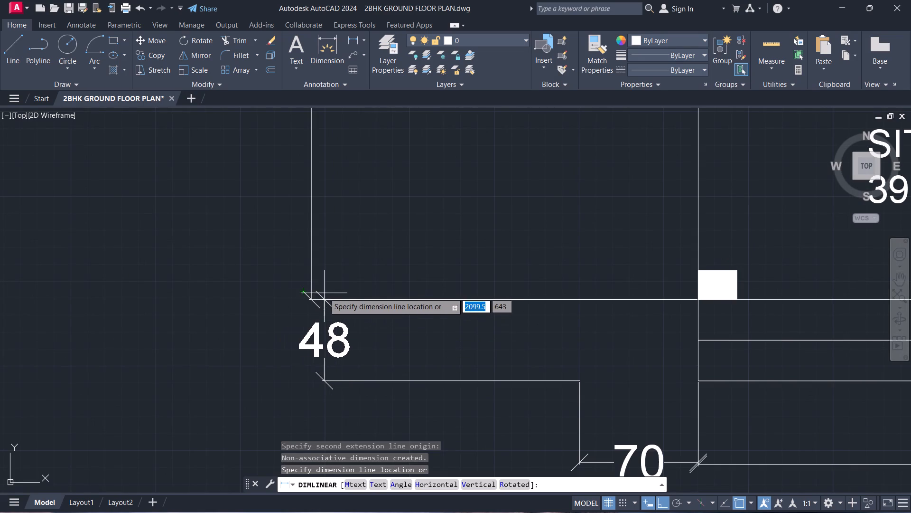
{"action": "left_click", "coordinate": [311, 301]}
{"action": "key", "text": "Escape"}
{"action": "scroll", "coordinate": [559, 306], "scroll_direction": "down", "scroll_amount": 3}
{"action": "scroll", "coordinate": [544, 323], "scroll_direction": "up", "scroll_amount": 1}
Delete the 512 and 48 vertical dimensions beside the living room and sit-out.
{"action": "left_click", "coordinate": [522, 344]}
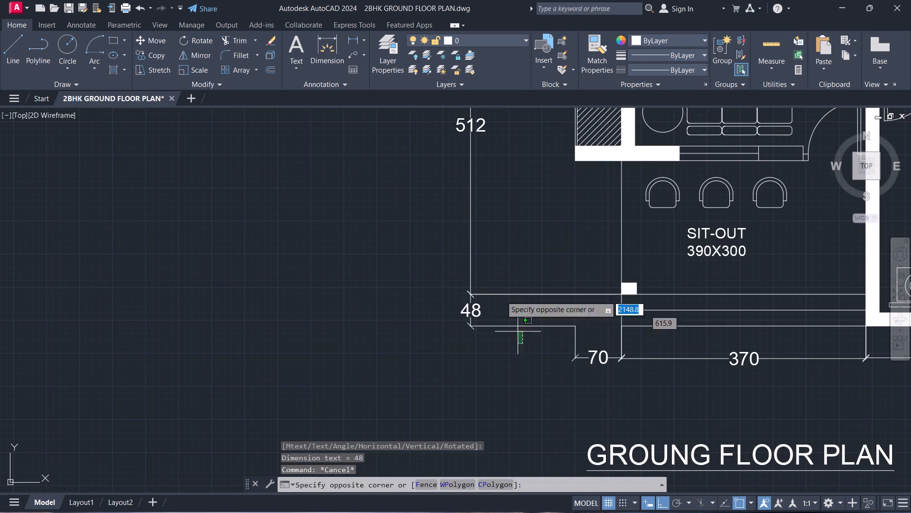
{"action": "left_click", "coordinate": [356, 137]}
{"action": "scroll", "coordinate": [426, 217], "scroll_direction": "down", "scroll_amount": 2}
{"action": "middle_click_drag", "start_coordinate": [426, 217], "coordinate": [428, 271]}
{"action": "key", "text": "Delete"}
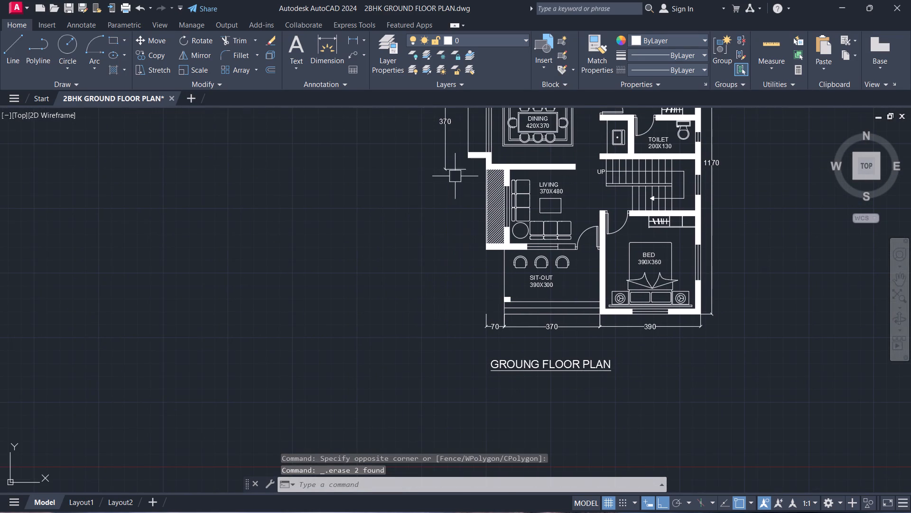
Add a vertical linear dimension from the wall corner above the hatched strip to the outer step edge, aligned with the 370 dimension.
{"action": "scroll", "coordinate": [455, 176], "scroll_direction": "up", "scroll_amount": 2}
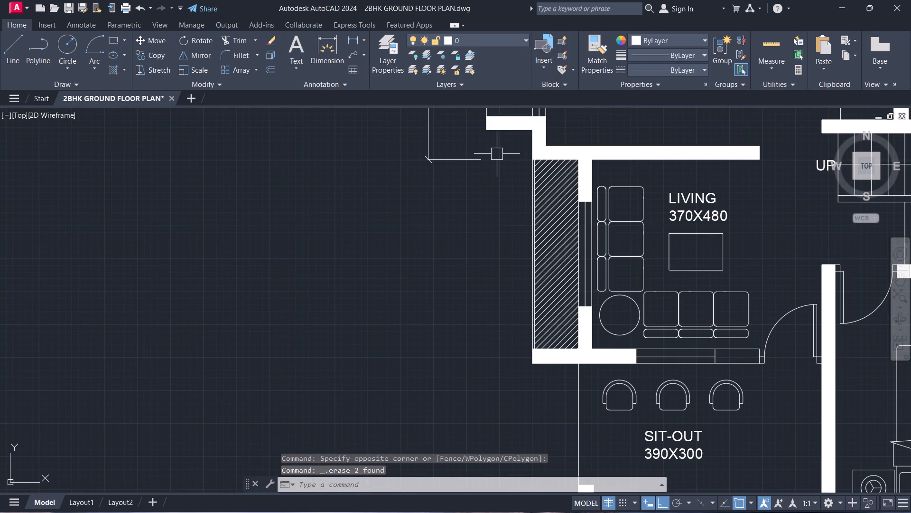
{"action": "left_click", "coordinate": [358, 41]}
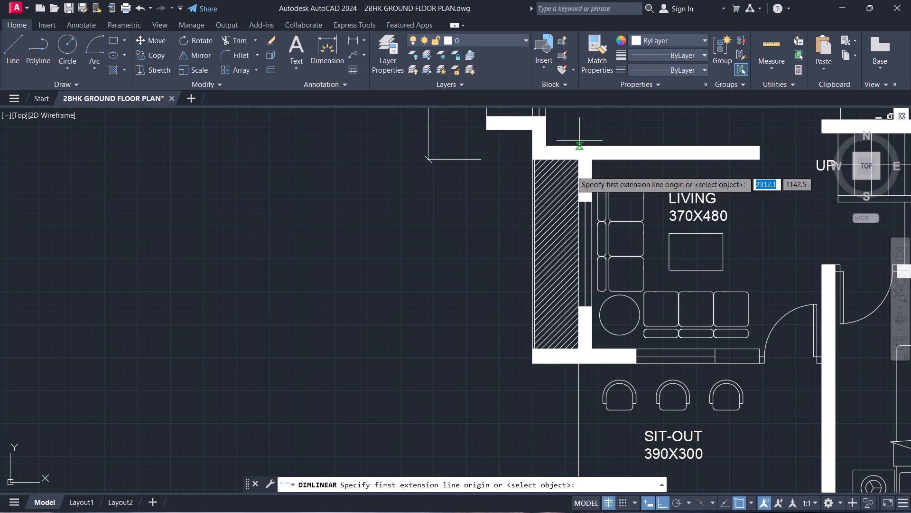
{"action": "scroll", "coordinate": [549, 205], "scroll_direction": "up", "scroll_amount": 2}
{"action": "scroll", "coordinate": [532, 127], "scroll_direction": "down", "scroll_amount": 1}
{"action": "middle_click_drag", "start_coordinate": [532, 126], "coordinate": [544, 325]}
{"action": "scroll", "coordinate": [544, 325], "scroll_direction": "up", "scroll_amount": 2}
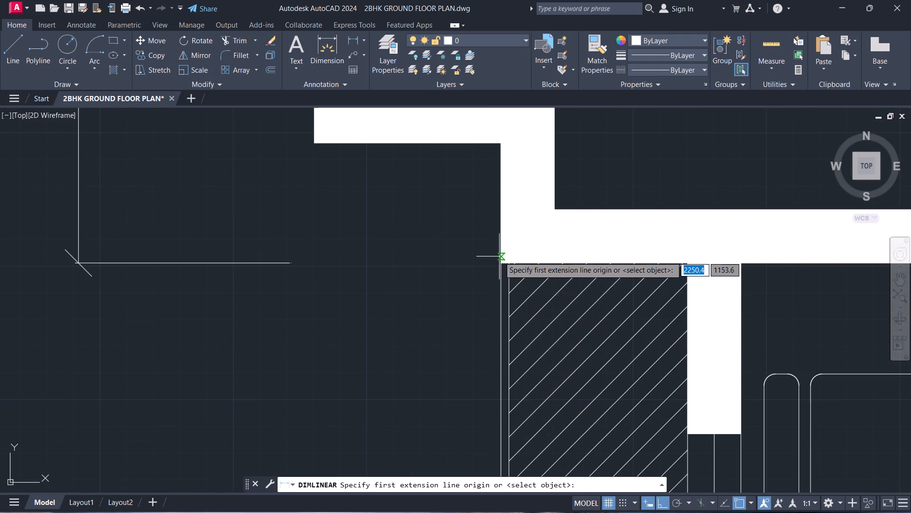
{"action": "left_click", "coordinate": [500, 261]}
{"action": "middle_click_drag", "start_coordinate": [167, 269], "coordinate": [355, 179]}
{"action": "scroll", "coordinate": [167, 269], "scroll_direction": "up", "scroll_amount": 1}
{"action": "scroll", "coordinate": [212, 177], "scroll_direction": "down", "scroll_amount": 3}
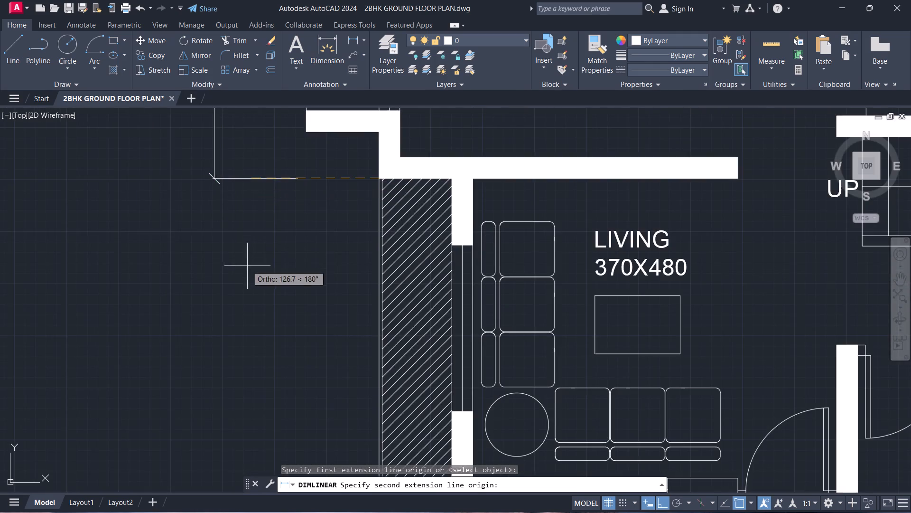
{"action": "middle_click_drag", "start_coordinate": [247, 266], "coordinate": [364, 28]}
{"action": "middle_click_drag", "start_coordinate": [481, 285], "coordinate": [484, 77]}
{"action": "middle_click_drag", "start_coordinate": [578, 327], "coordinate": [573, 320]}
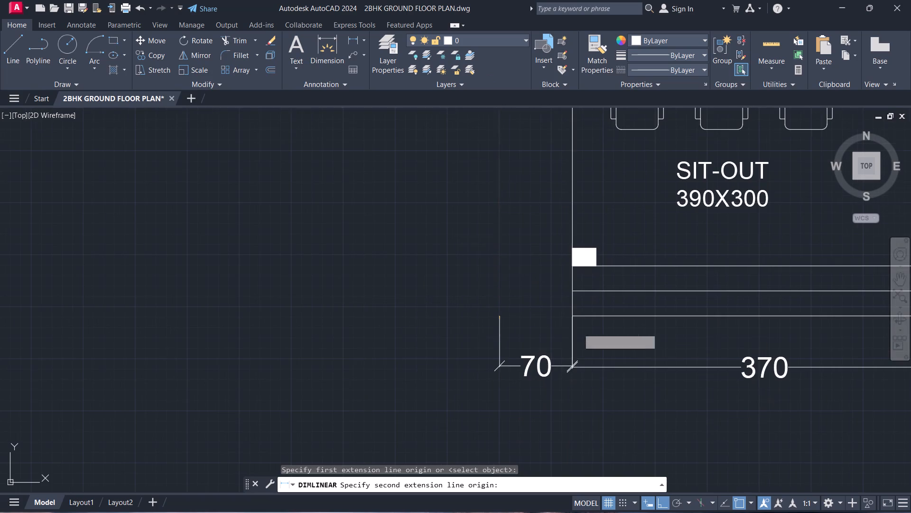
{"action": "middle_click_drag", "start_coordinate": [573, 320], "coordinate": [494, 348]}
{"action": "left_click", "coordinate": [493, 337]}
{"action": "middle_click_drag", "start_coordinate": [414, 350], "coordinate": [470, 424]}
{"action": "scroll", "coordinate": [345, 333], "scroll_direction": "down", "scroll_amount": 3}
{"action": "middle_click_drag", "start_coordinate": [345, 333], "coordinate": [344, 331]}
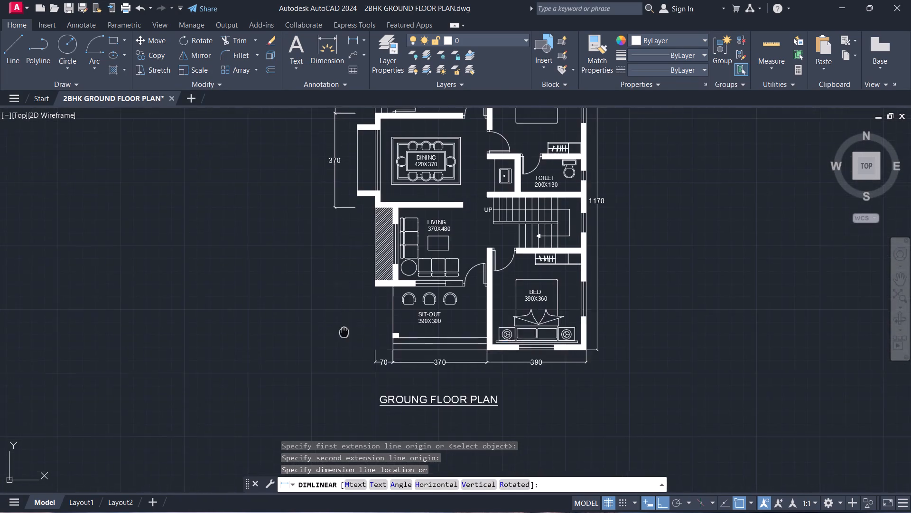
{"action": "middle_click_drag", "start_coordinate": [344, 331], "coordinate": [343, 374]}
{"action": "scroll", "coordinate": [386, 194], "scroll_direction": "up", "scroll_amount": 2}
{"action": "scroll", "coordinate": [295, 275], "scroll_direction": "up", "scroll_amount": 1}
{"action": "middle_click_drag", "start_coordinate": [295, 275], "coordinate": [451, 107]}
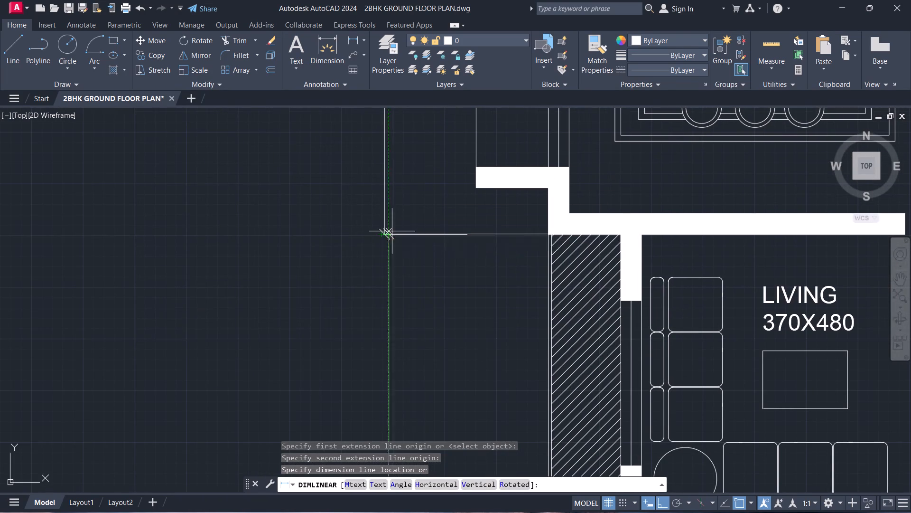
{"action": "left_click", "coordinate": [385, 234]}
{"action": "scroll", "coordinate": [414, 7], "scroll_direction": "down", "scroll_amount": 3}
{"action": "middle_click", "coordinate": [415, 0]}
{"action": "key", "text": "Escape"}
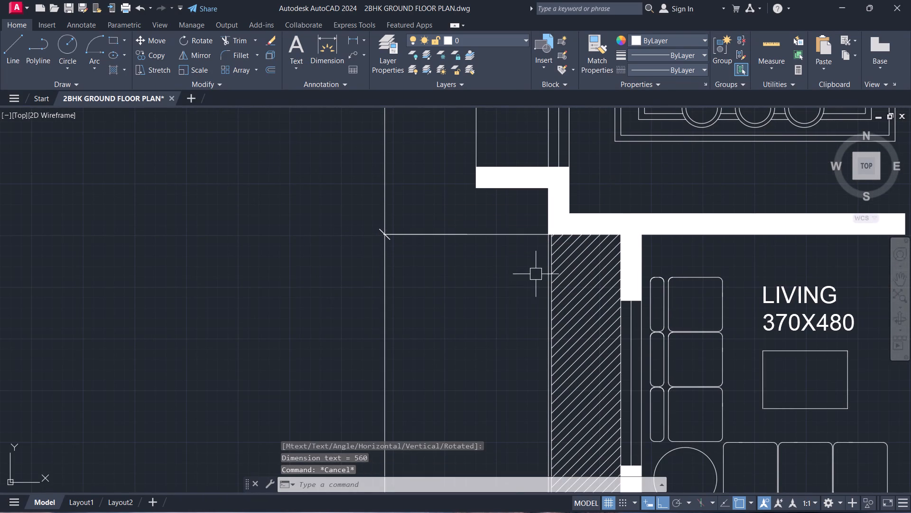
Shorten both extension lines of the 560 vertical dimension, ending the lower one at the 70 dimension's outer extension line.
{"action": "left_click", "coordinate": [537, 259]}
{"action": "left_click", "coordinate": [518, 215]}
{"action": "left_click", "coordinate": [545, 237]}
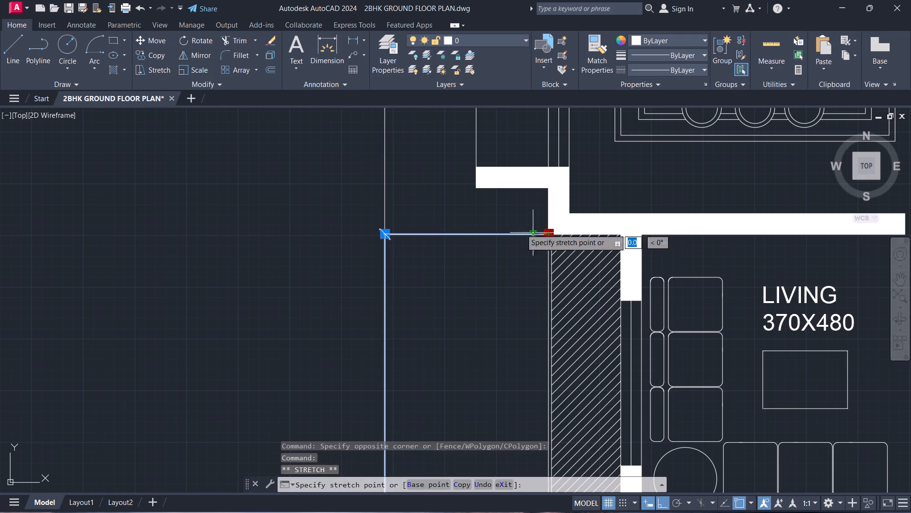
{"action": "left_click", "coordinate": [464, 233]}
{"action": "scroll", "coordinate": [470, 294], "scroll_direction": "down", "scroll_amount": 3}
{"action": "middle_click_drag", "start_coordinate": [470, 294], "coordinate": [486, 0]}
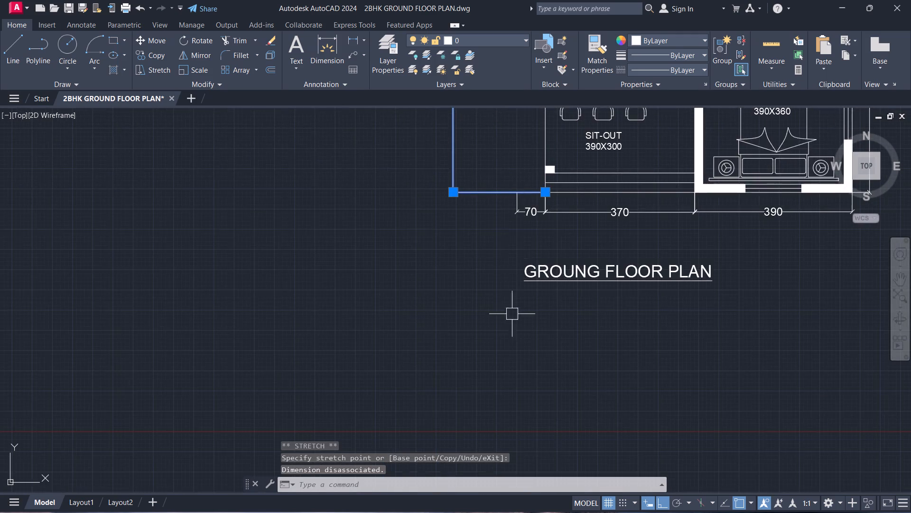
{"action": "scroll", "coordinate": [512, 316], "scroll_direction": "up", "scroll_amount": 2}
{"action": "middle_click_drag", "start_coordinate": [502, 178], "coordinate": [506, 421]}
{"action": "scroll", "coordinate": [585, 265], "scroll_direction": "up", "scroll_amount": 2}
{"action": "left_click", "coordinate": [586, 243]}
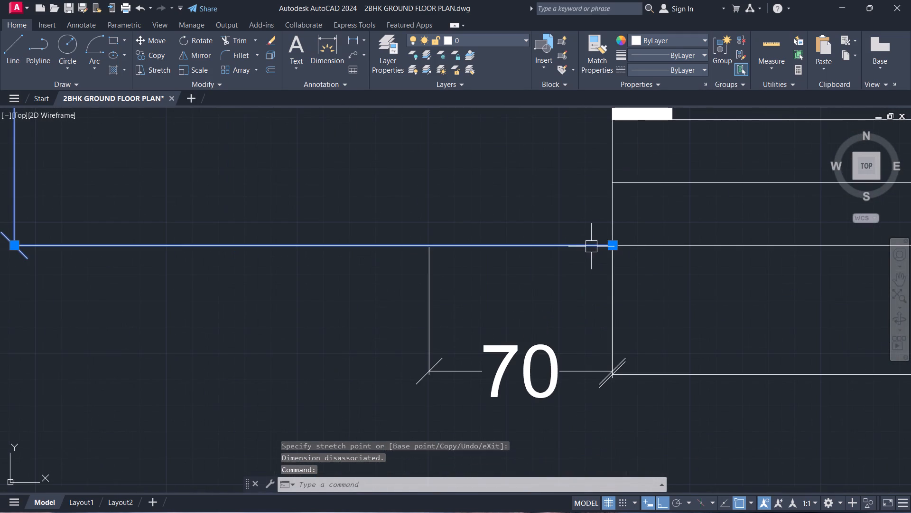
{"action": "left_click", "coordinate": [610, 248]}
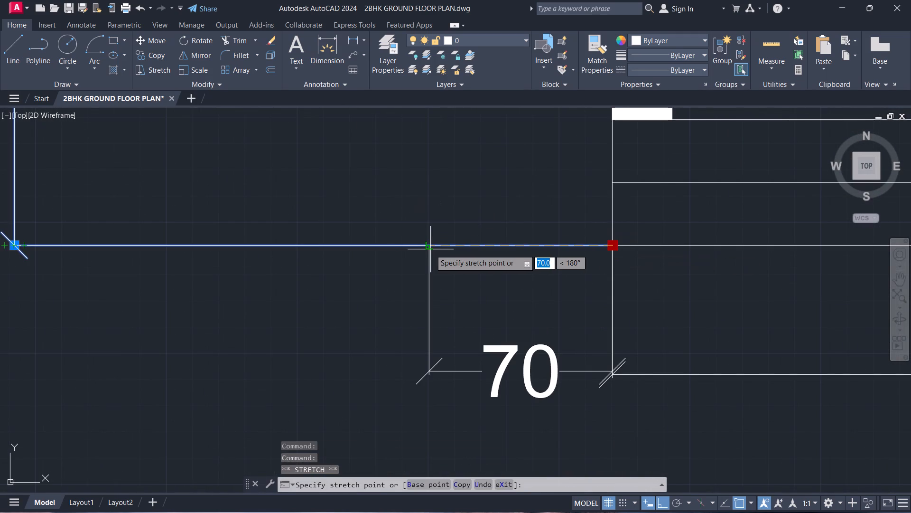
{"action": "left_click", "coordinate": [430, 249]}
{"action": "key", "text": "Escape"}
{"action": "scroll", "coordinate": [474, 246], "scroll_direction": "down", "scroll_amount": 7}
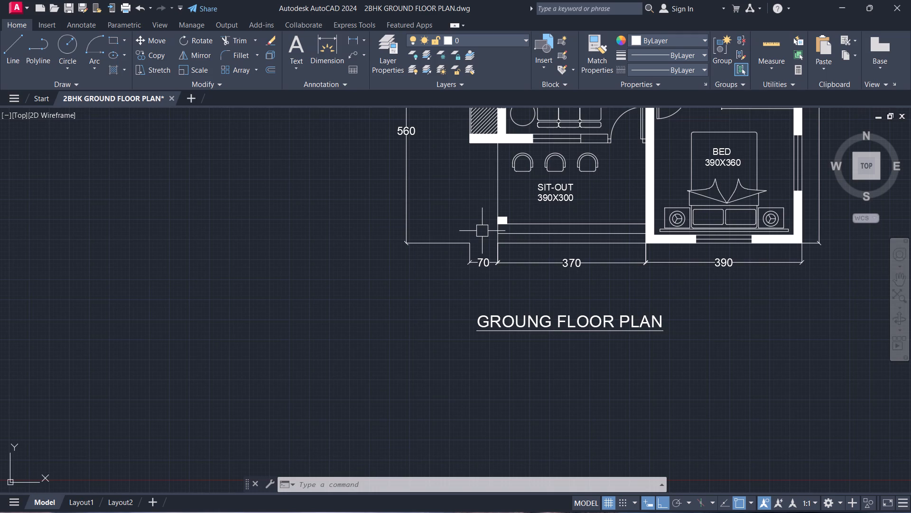
Move the GROUNG FLOOR PLAN title slightly to the right beneath the plan.
{"action": "scroll", "coordinate": [494, 226], "scroll_direction": "down", "scroll_amount": 2}
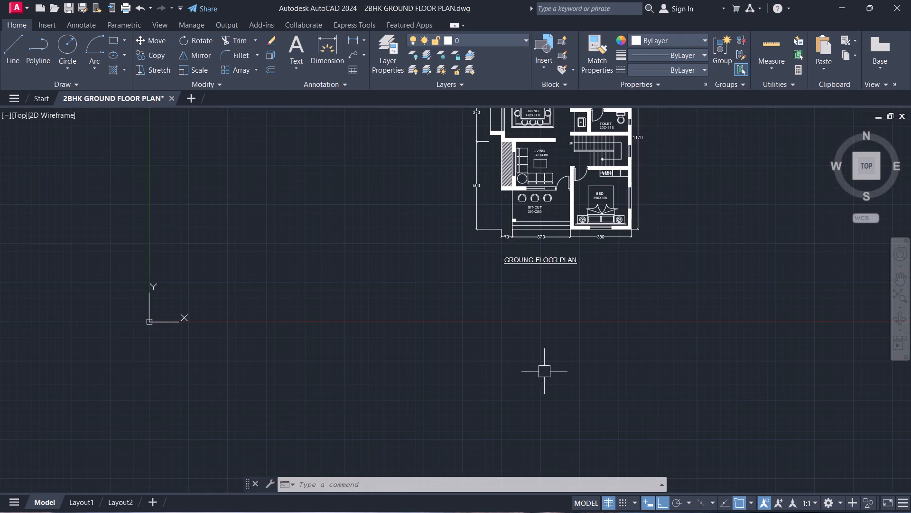
{"action": "left_click", "coordinate": [543, 281]}
{"action": "left_click", "coordinate": [510, 259]}
{"action": "scroll", "coordinate": [510, 259], "scroll_direction": "up", "scroll_amount": 1}
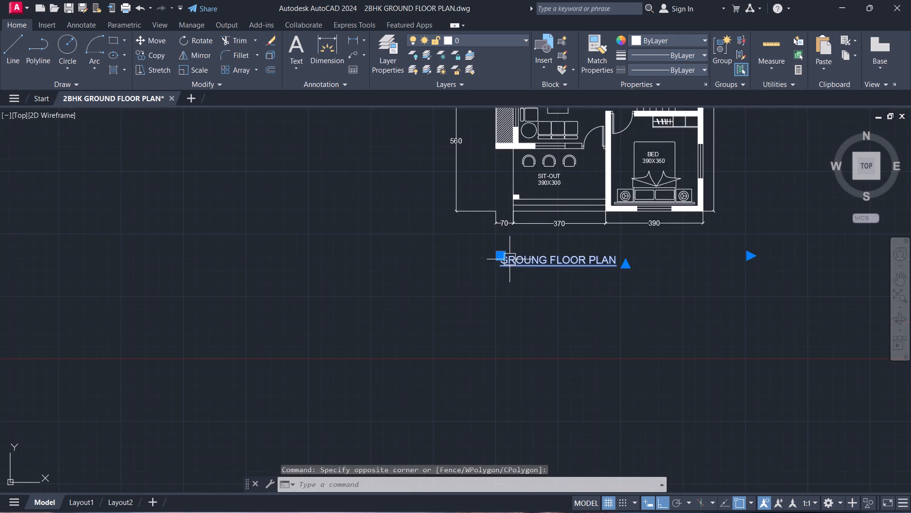
{"action": "type", "text": "M"}
{"action": "key", "text": "space"}
{"action": "left_click", "coordinate": [509, 288]}
{"action": "left_click", "coordinate": [525, 289]}
{"action": "key", "text": "Escape"}
Save the finished ground floor plan drawing with the whole plan in view.
{"action": "scroll", "coordinate": [525, 282], "scroll_direction": "down", "scroll_amount": 3}
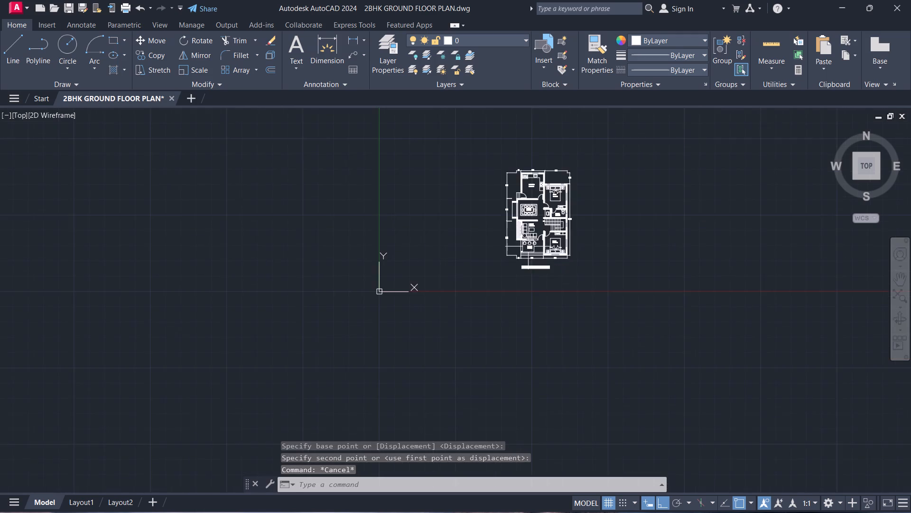
{"action": "middle_click_drag", "start_coordinate": [530, 239], "coordinate": [549, 294]}
{"action": "scroll", "coordinate": [537, 282], "scroll_direction": "up", "scroll_amount": 2}
{"action": "middle_click_drag", "start_coordinate": [533, 277], "coordinate": [367, 277]}
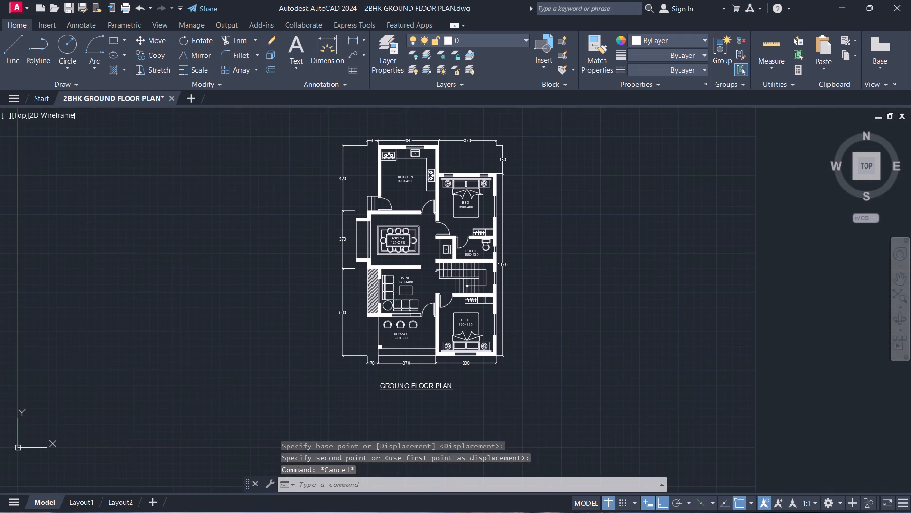
{"action": "key", "text": "ctrl+s"}
Turn off command-history logging with LOGFILEOFF.
{"action": "type", "text": "LOGFIL"}
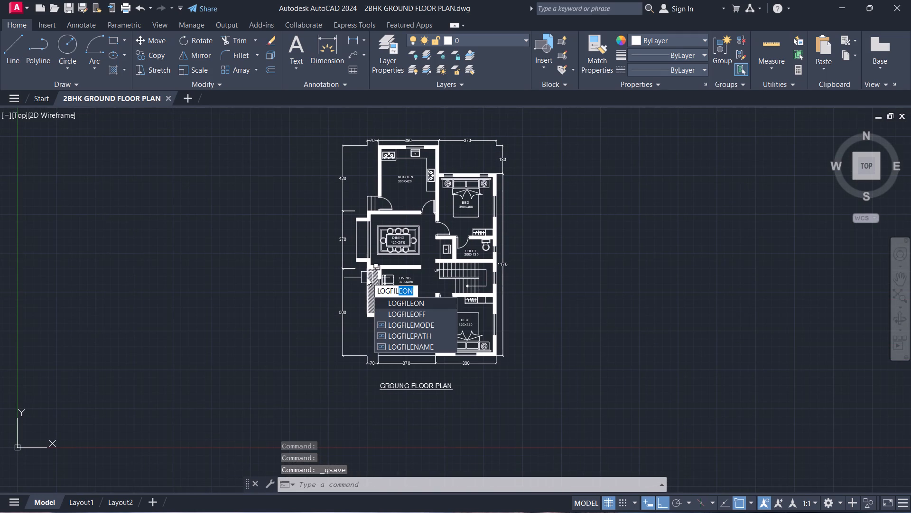
{"action": "key", "text": "e"}
{"action": "key", "text": "Down"}
{"action": "key", "text": "Return"}
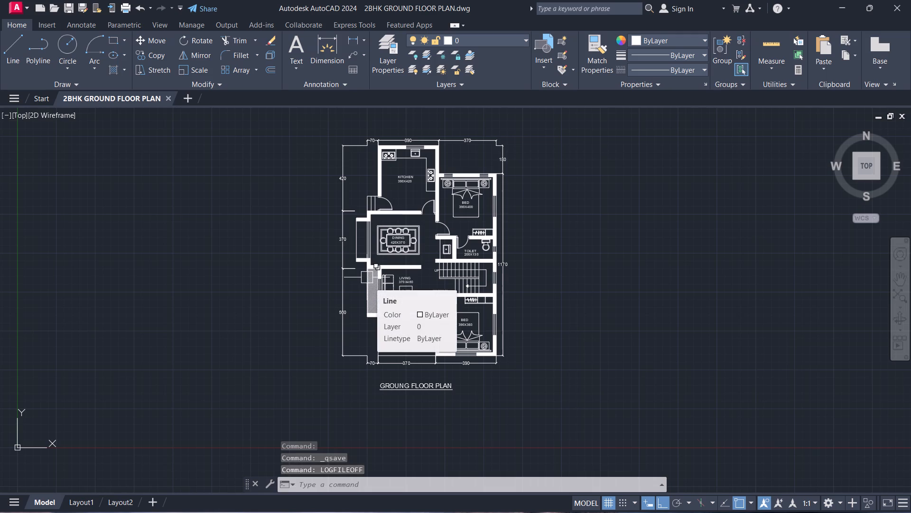
Close AutoCAD.
{"action": "left_click", "coordinate": [910, 0]}
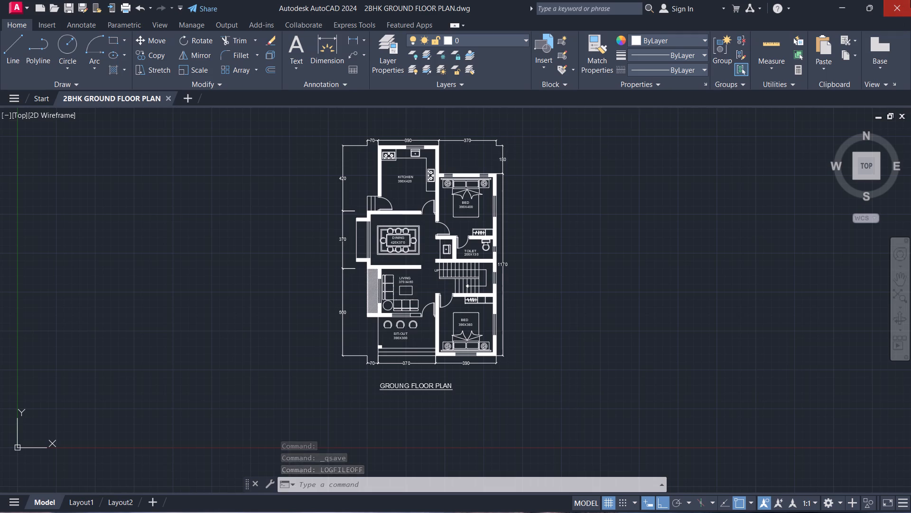